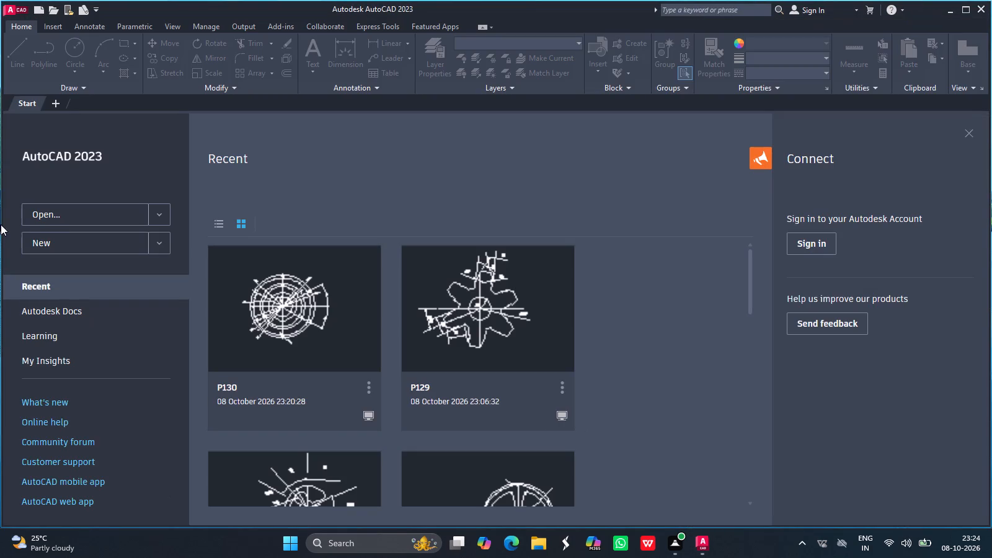
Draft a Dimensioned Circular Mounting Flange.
Create a new blank drawing.
left_click(64, 237)
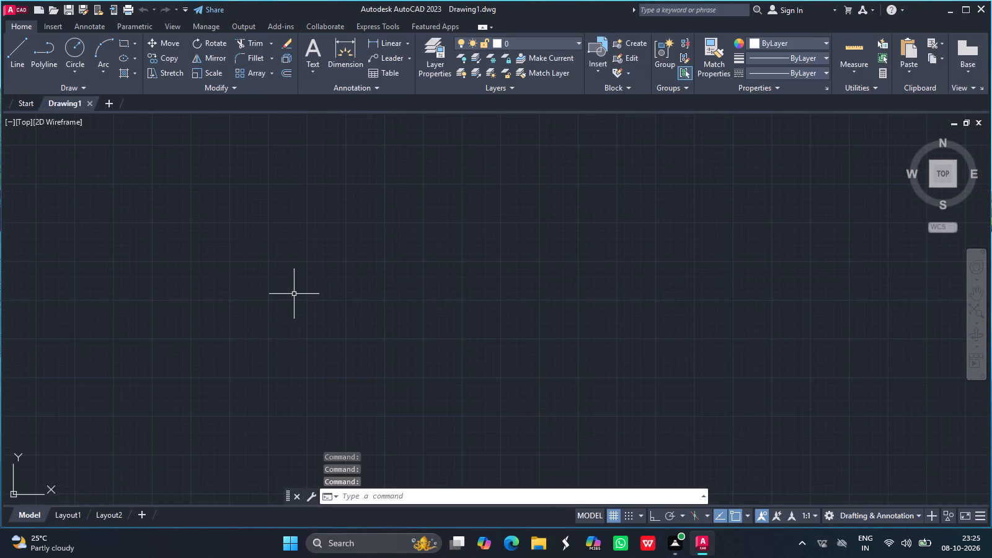
Turn on command history logging with LOGFILEON.
left_click(430, 493)
type("logf")
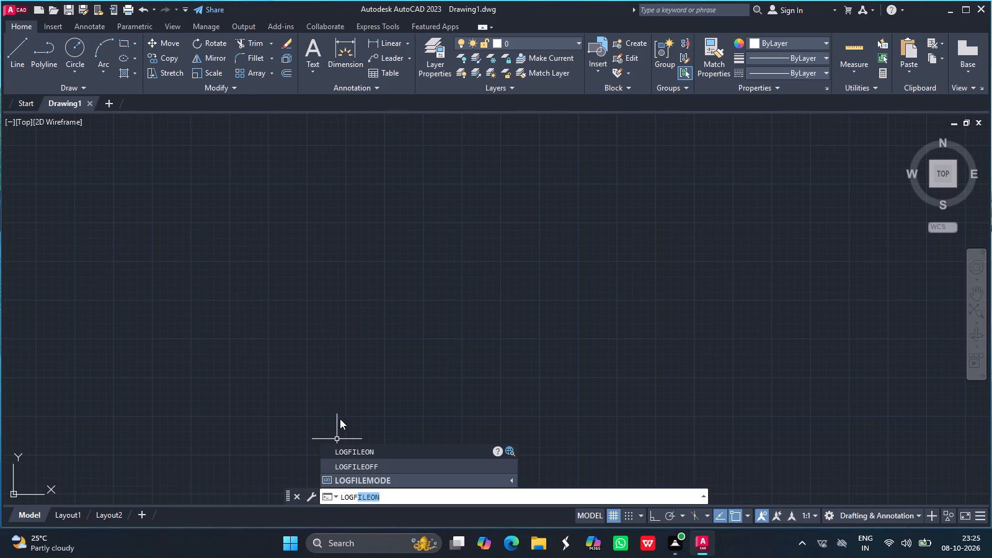
left_click(388, 449)
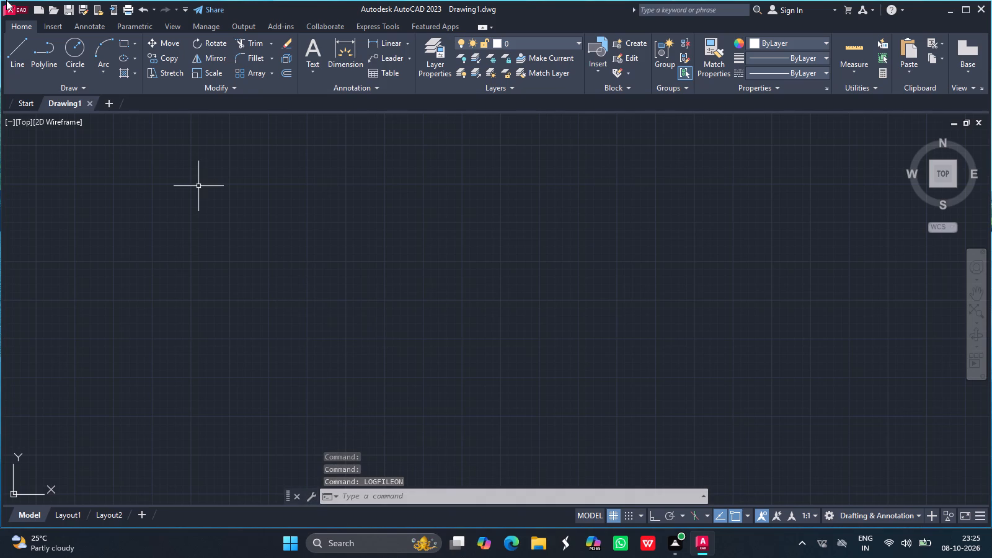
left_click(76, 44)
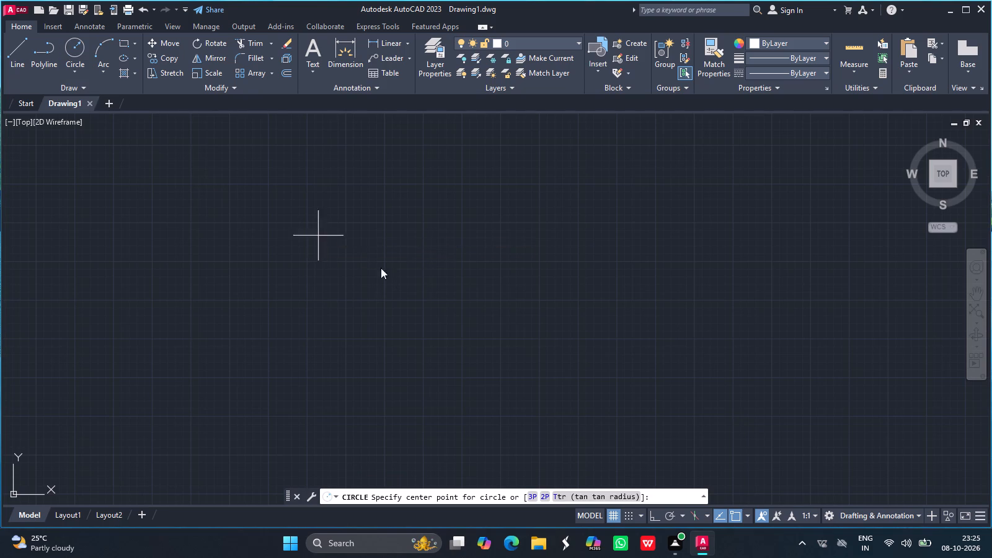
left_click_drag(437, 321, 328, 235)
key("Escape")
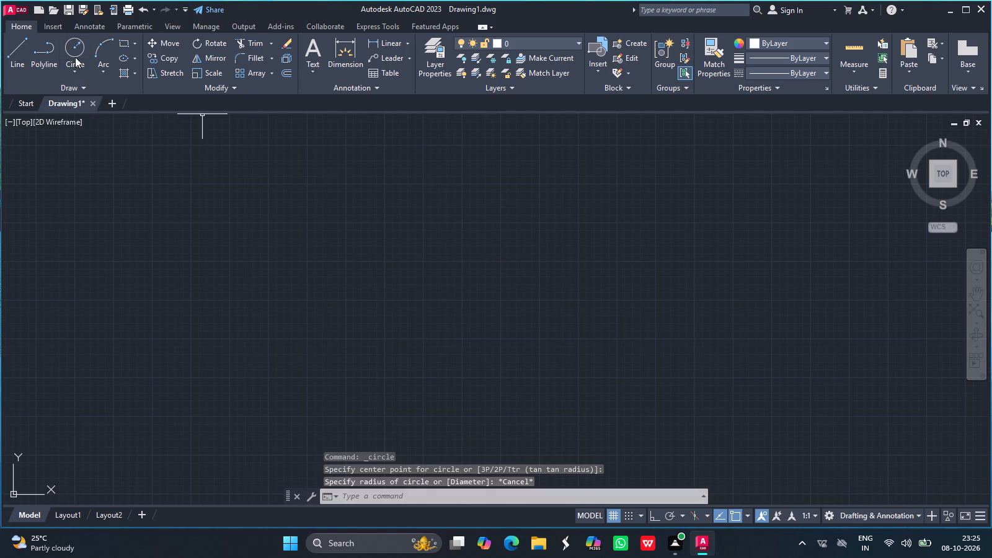
Draw a circle of diameter 117 by centre and diameter in the middle of the drawing area.
left_click(77, 63)
left_click(91, 114)
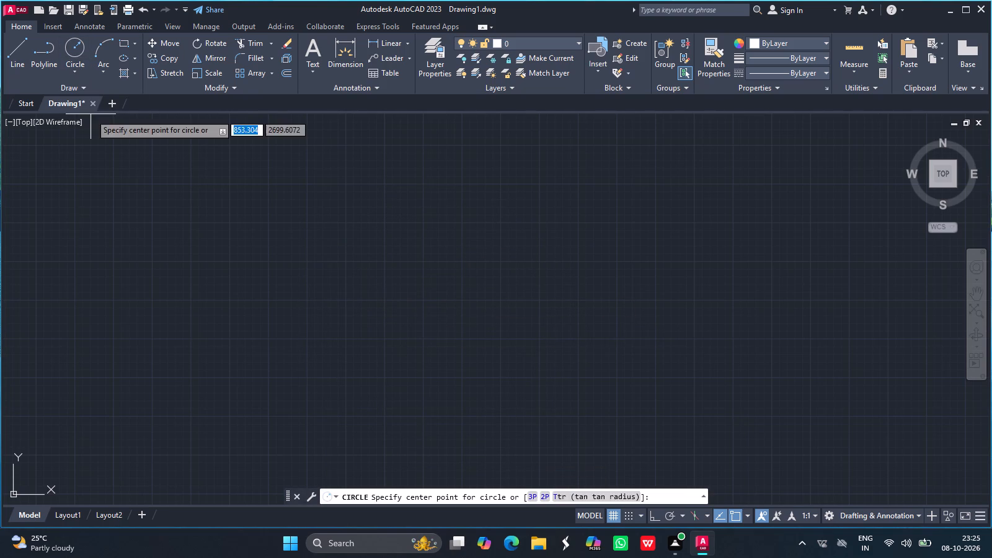
left_click_drag(439, 270, 365, 230)
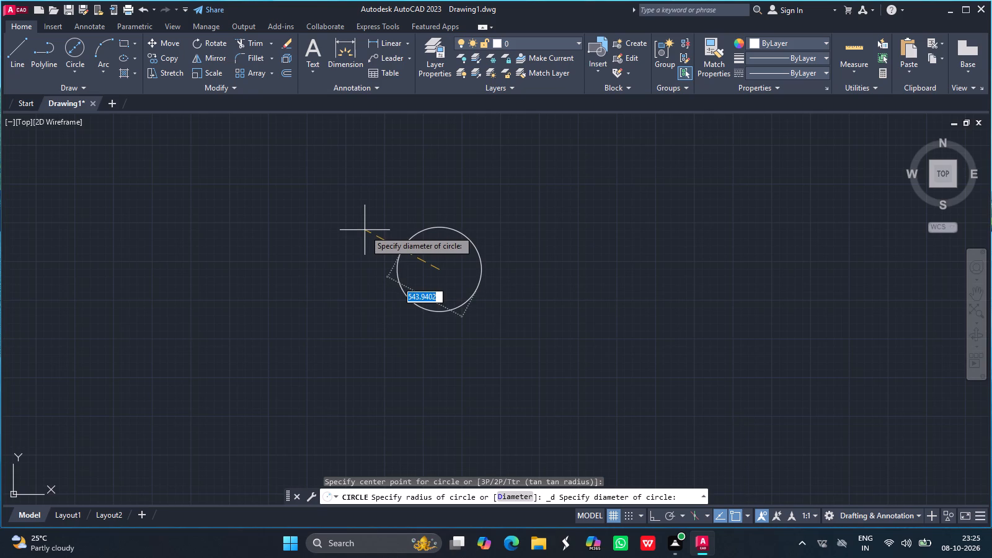
type("11")
key("7")
key("Return")
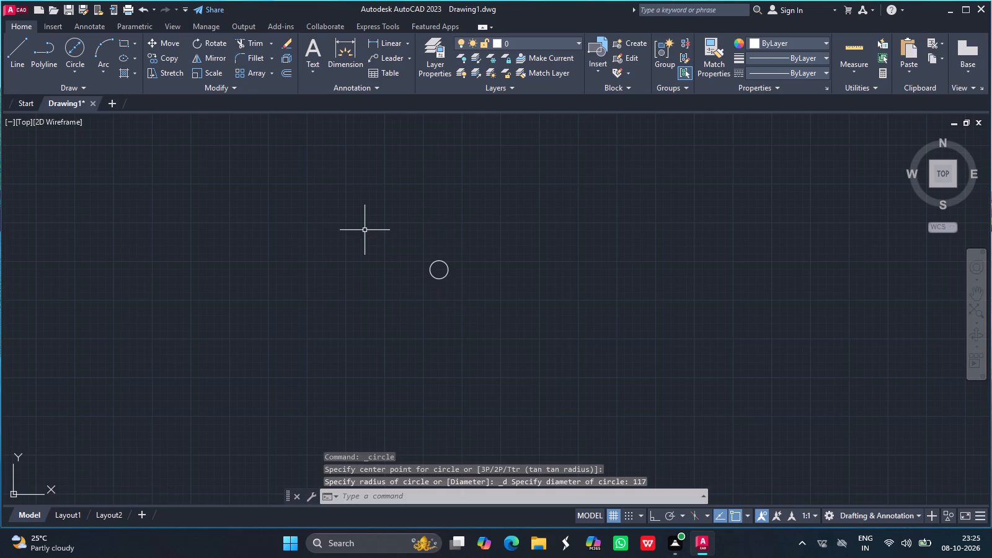
Draw a circle of diameter 91 concentric with the 117 circle.
scroll(445, 262, "up", 4, "ctrl")
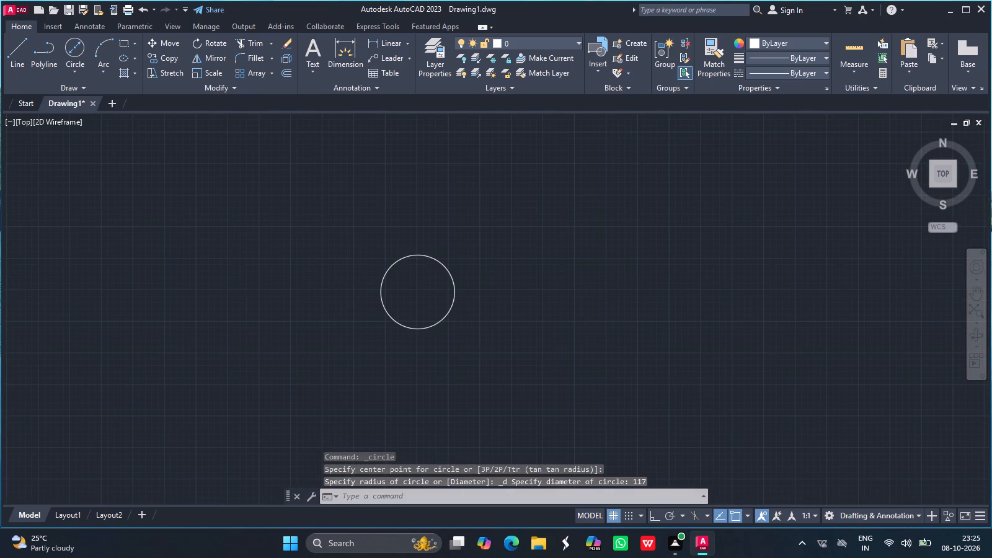
scroll(445, 262, "up", 1, "ctrl")
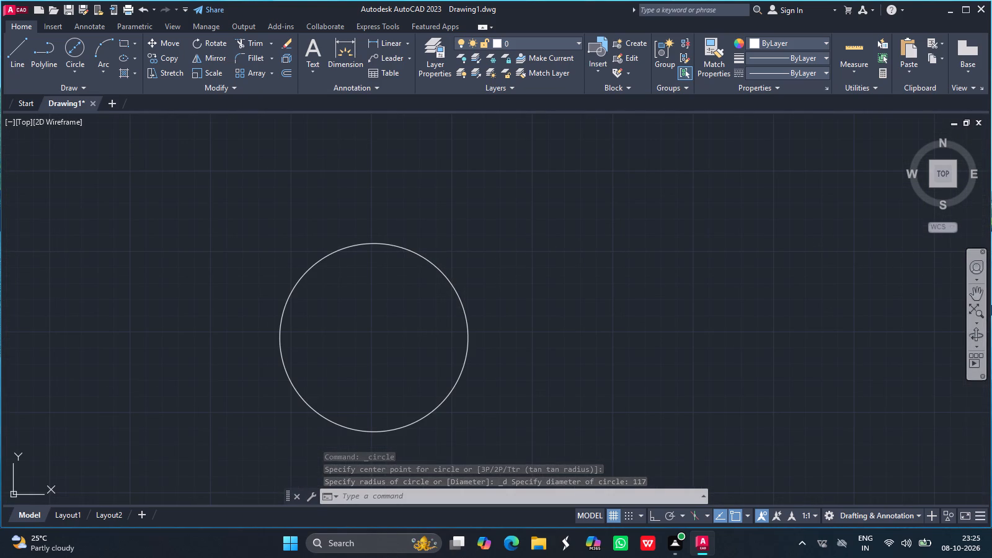
left_click(970, 291)
left_click_drag(361, 312, 417, 267)
scroll(417, 267, "up", 1, "ctrl")
key("Escape")
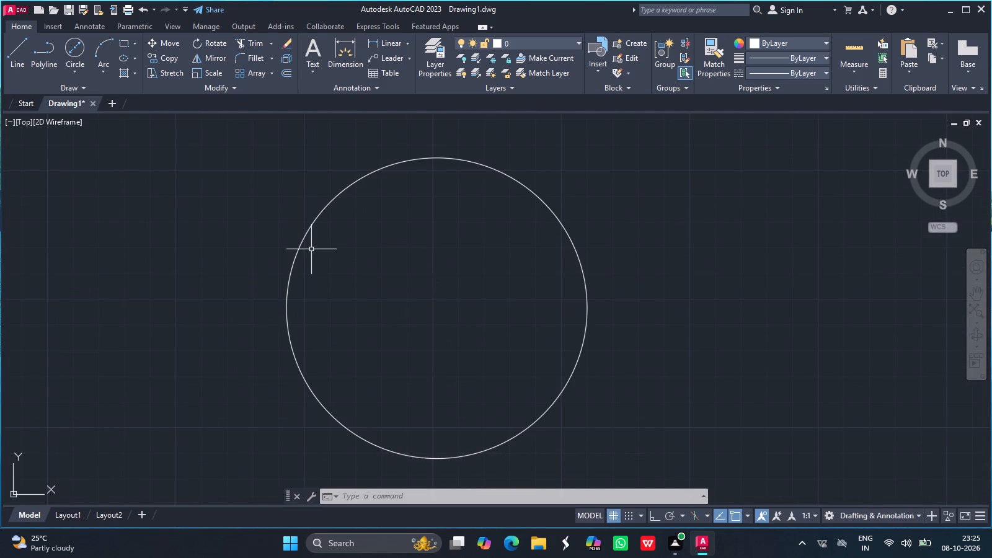
left_click(74, 43)
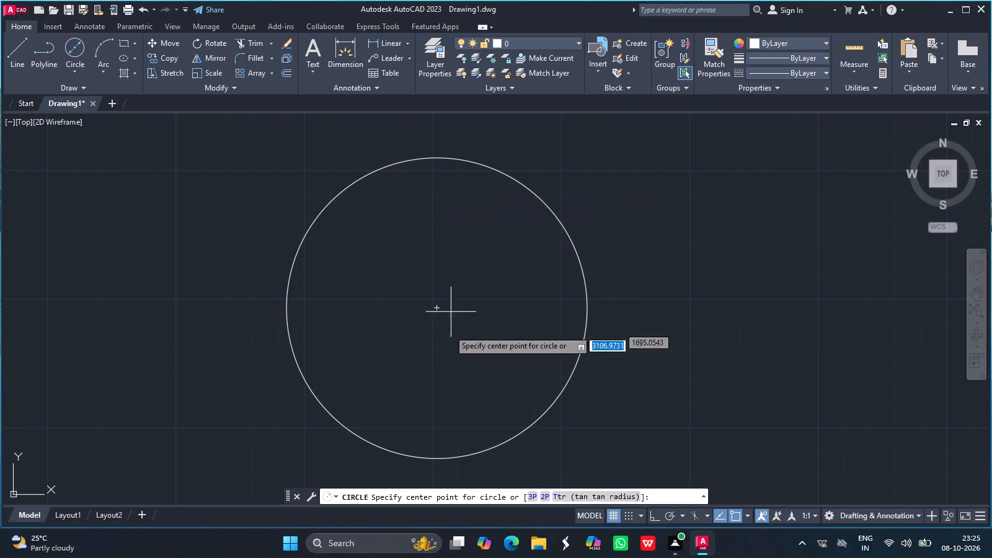
left_click_drag(436, 310, 314, 240)
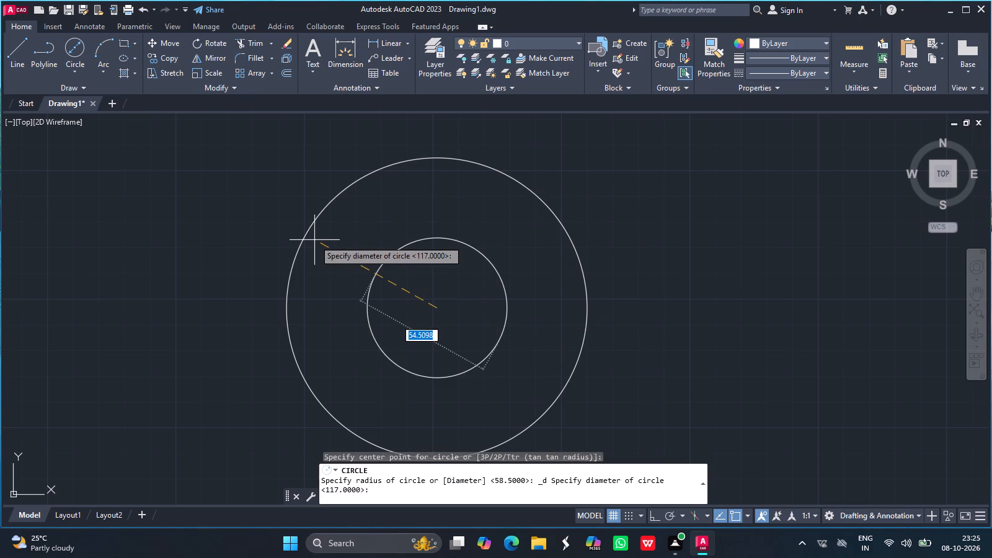
type("91")
key("Return")
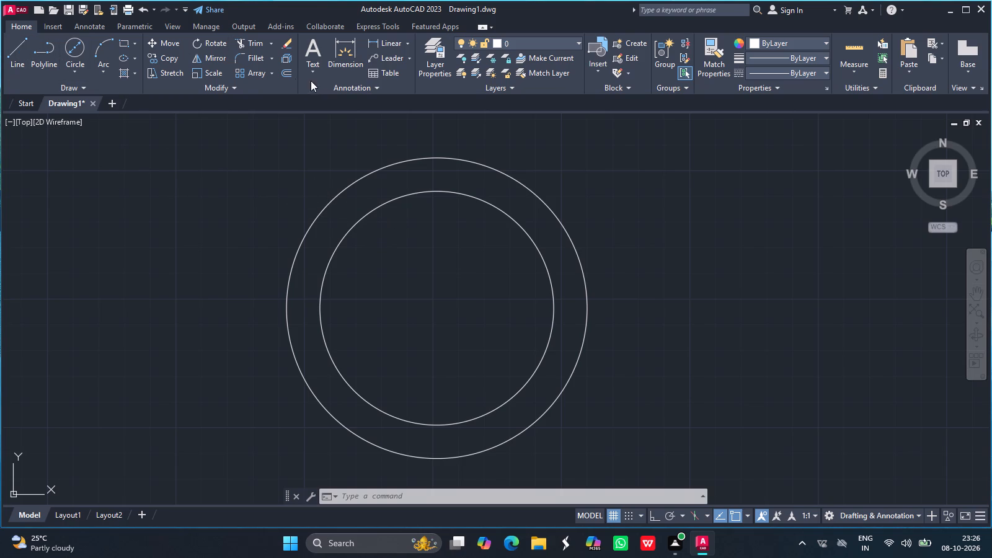
Offset the 91-diameter circle outward by a distance of 4.
left_click(285, 77)
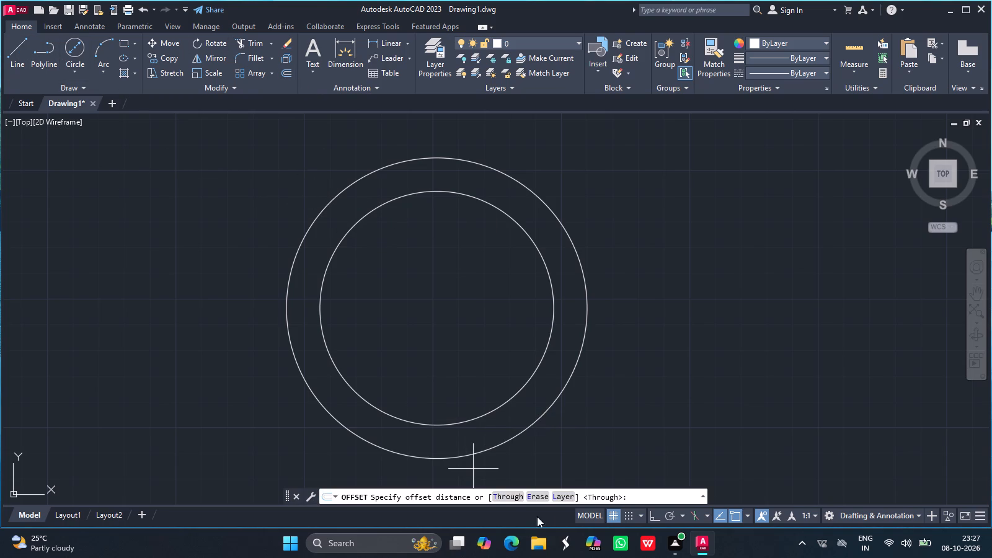
left_click(643, 502)
key("4")
key("Return")
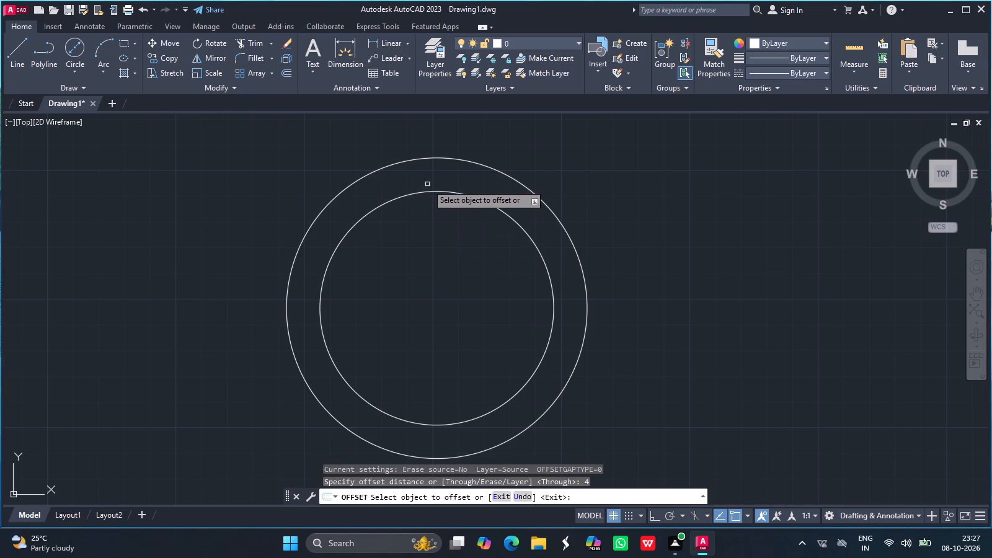
left_click_drag(434, 190, 434, 177)
left_click(434, 177)
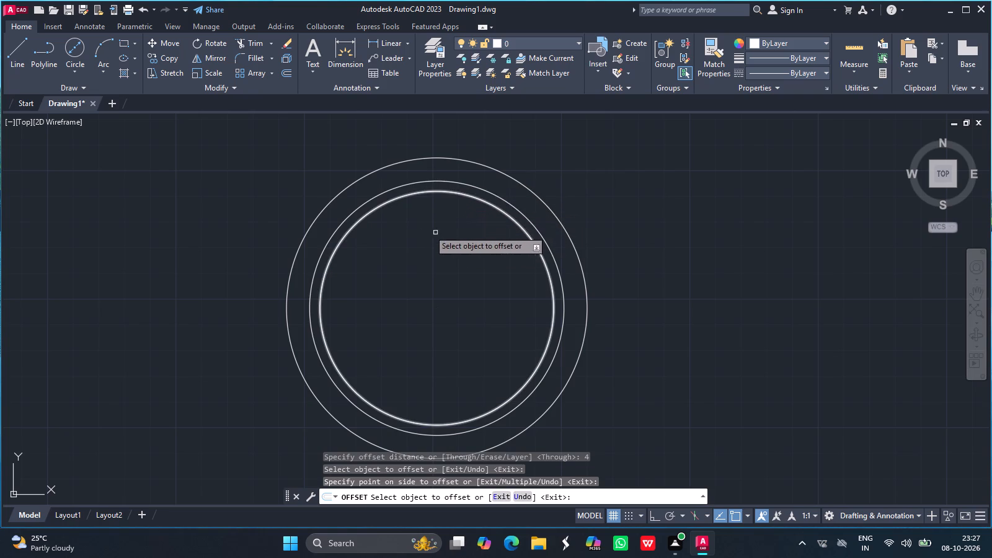
key("Return")
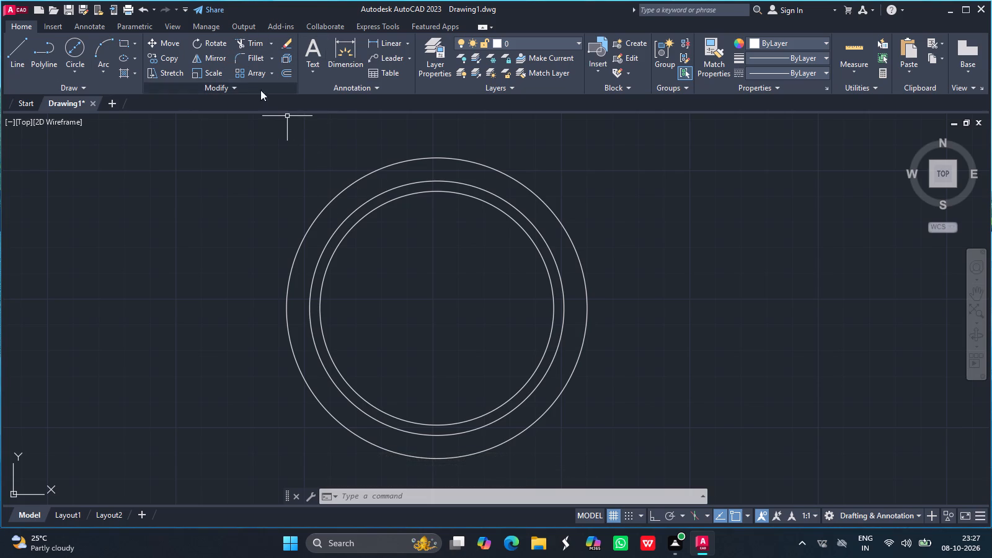
Draw a circle of diameter 8.4 centred on the top quadrant of the offset circle.
left_click(76, 43)
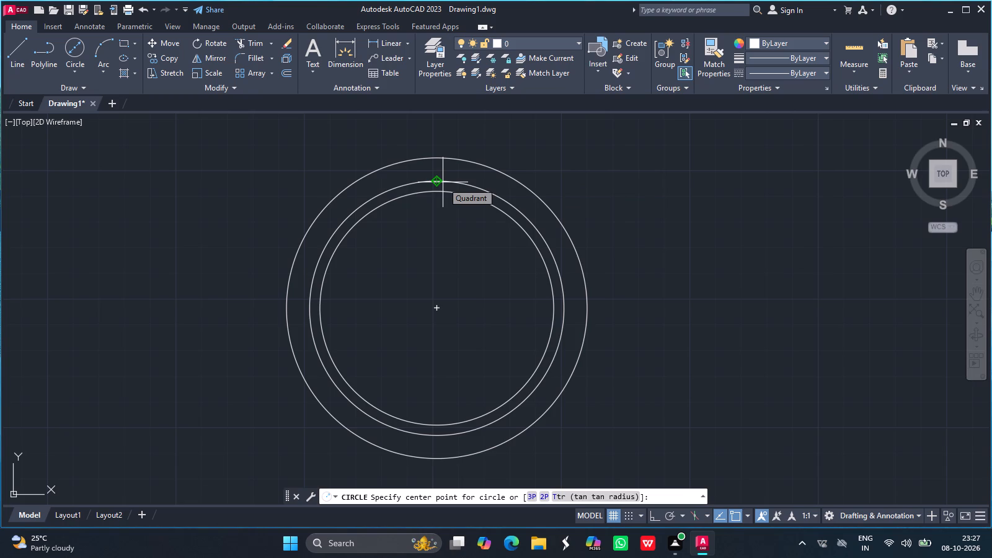
left_click_drag(435, 182, 420, 175)
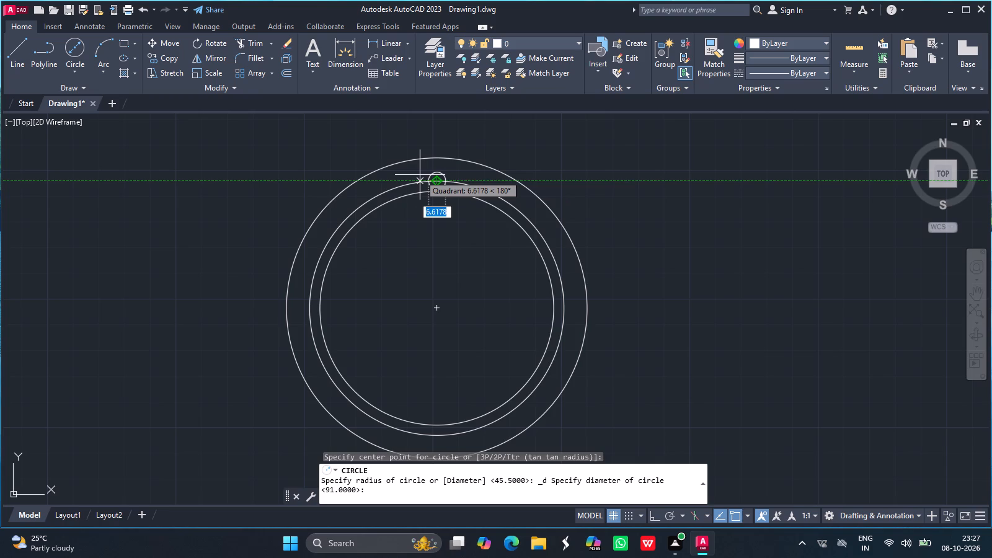
type("8.4")
key("Return")
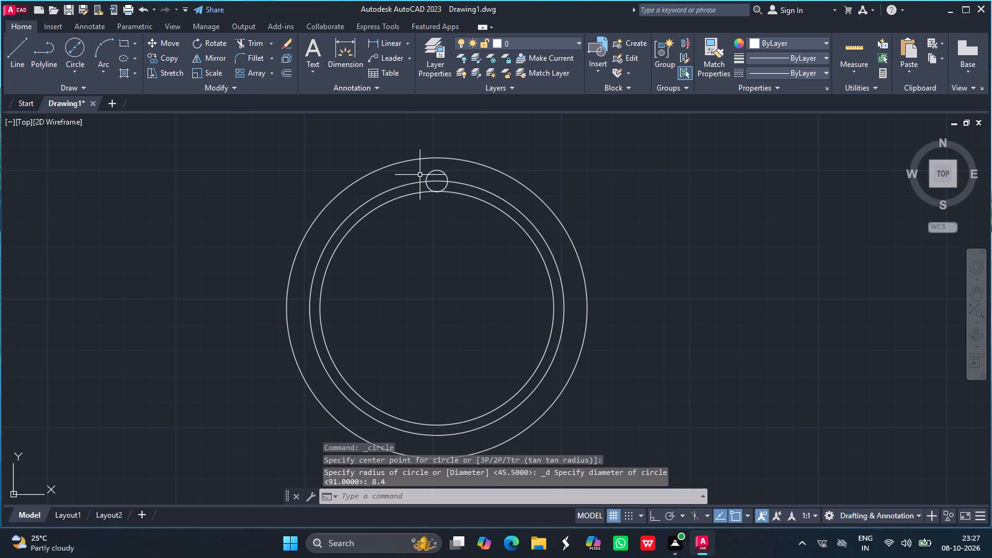
Draw a circle of diameter 12 concentric with the small 8.4 circle.
left_click(71, 44)
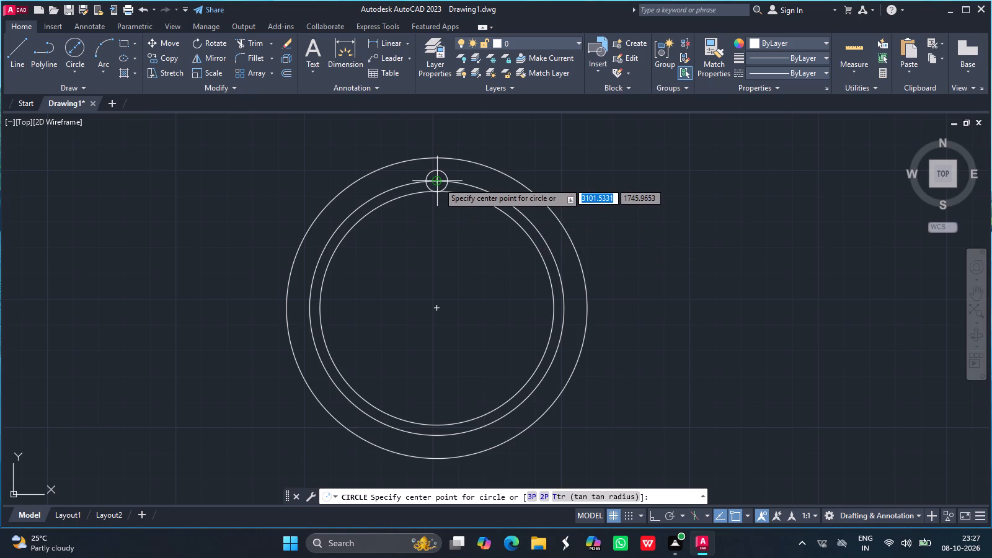
left_click_drag(438, 182, 416, 172)
type("12")
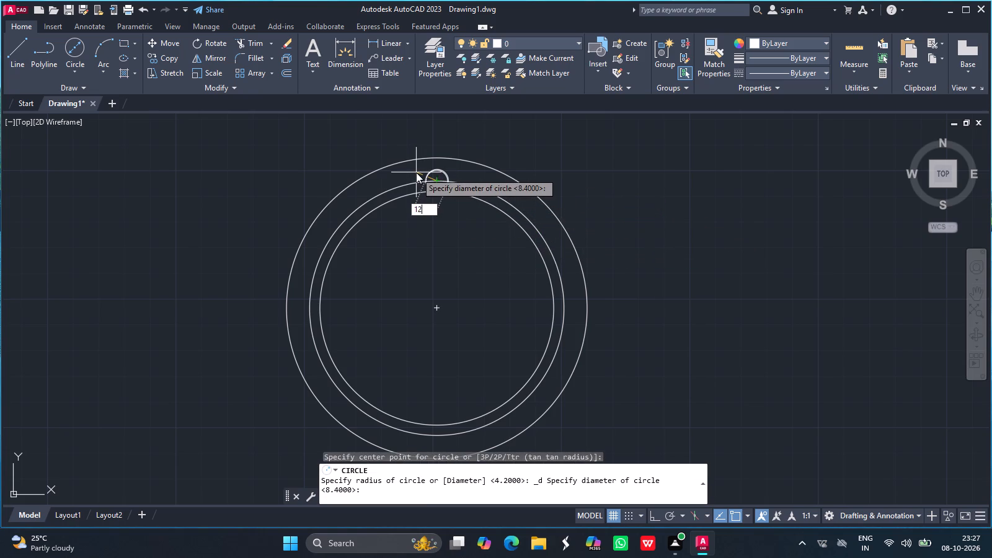
key("Return")
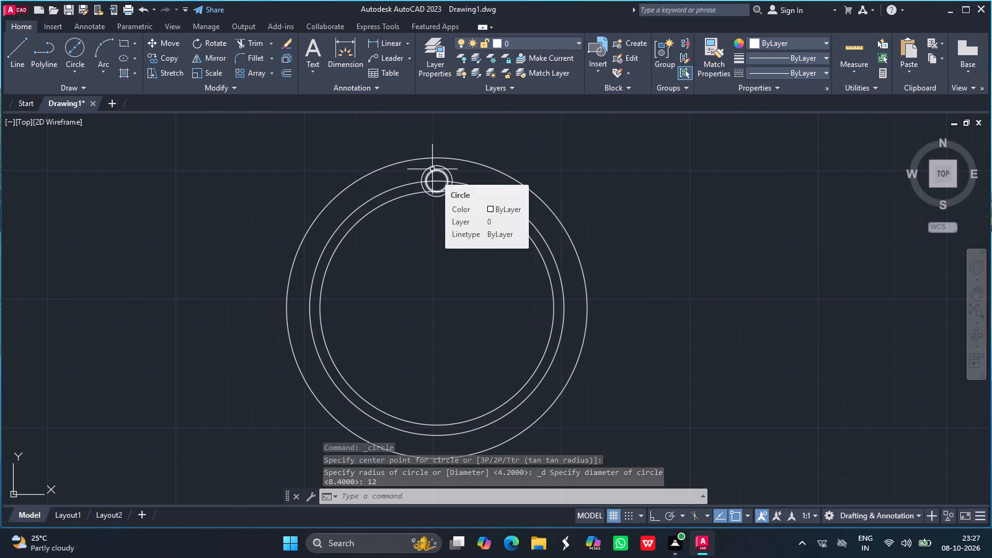
Polar-array the two small circles (8.4 and 12) about the centre of the large circles with 4 items over 360 degrees.
left_click(439, 167)
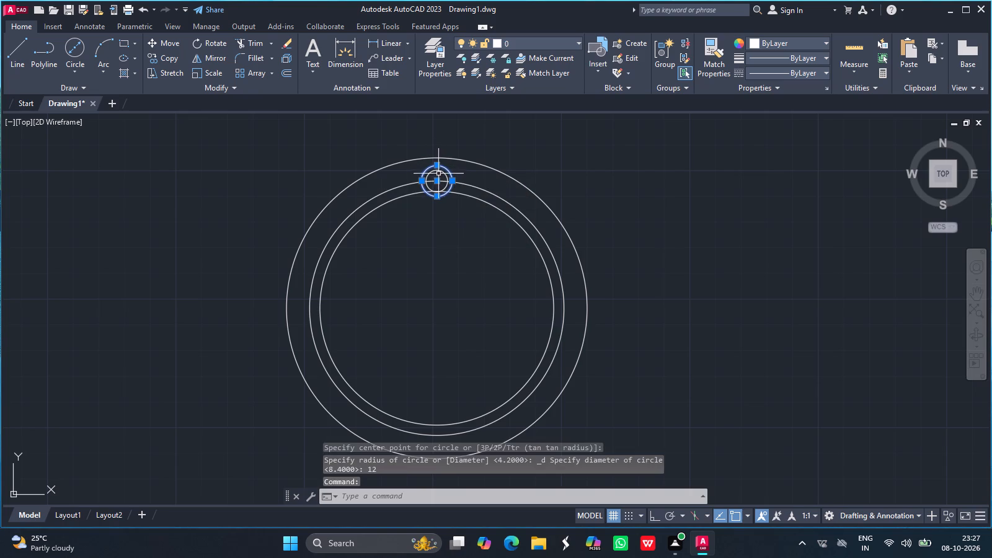
left_click(442, 172)
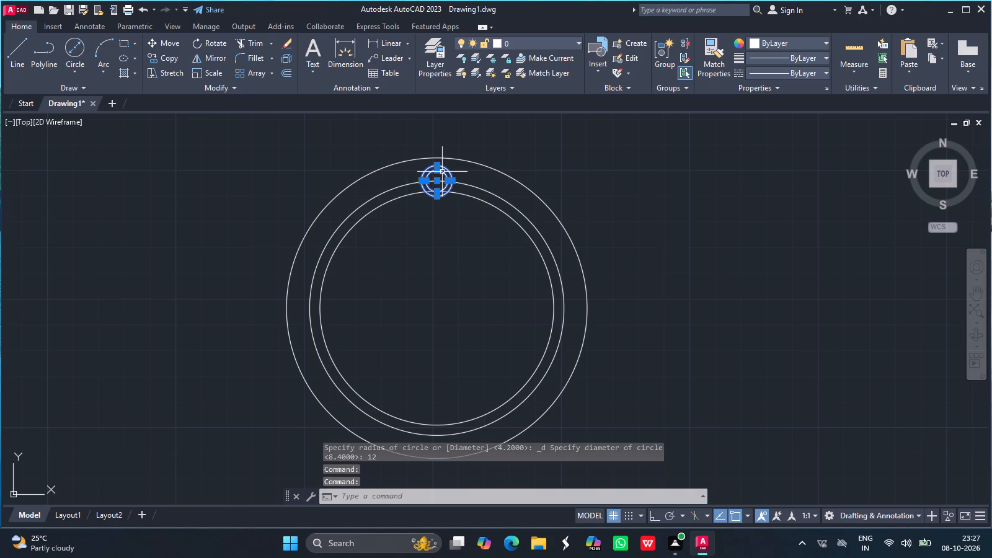
left_click(272, 69)
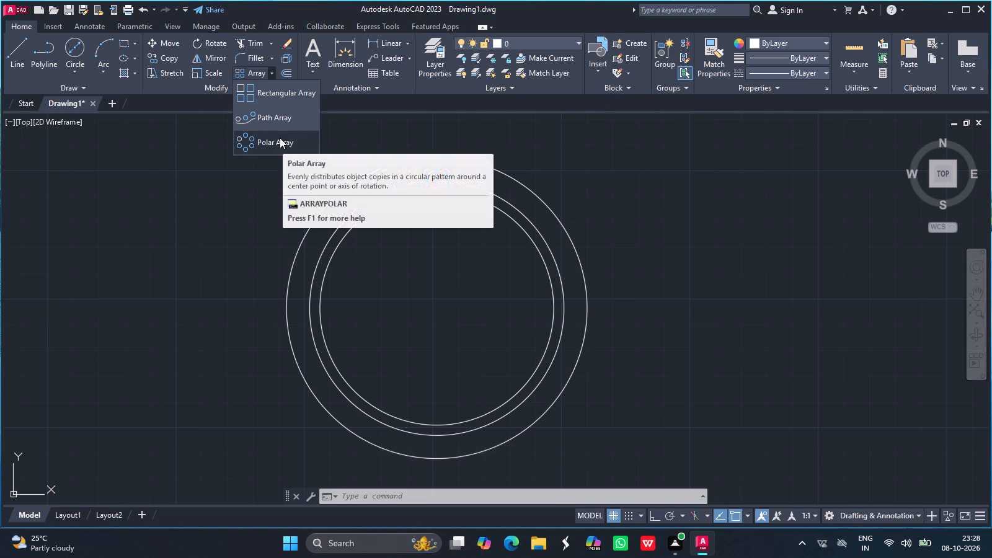
left_click(280, 138)
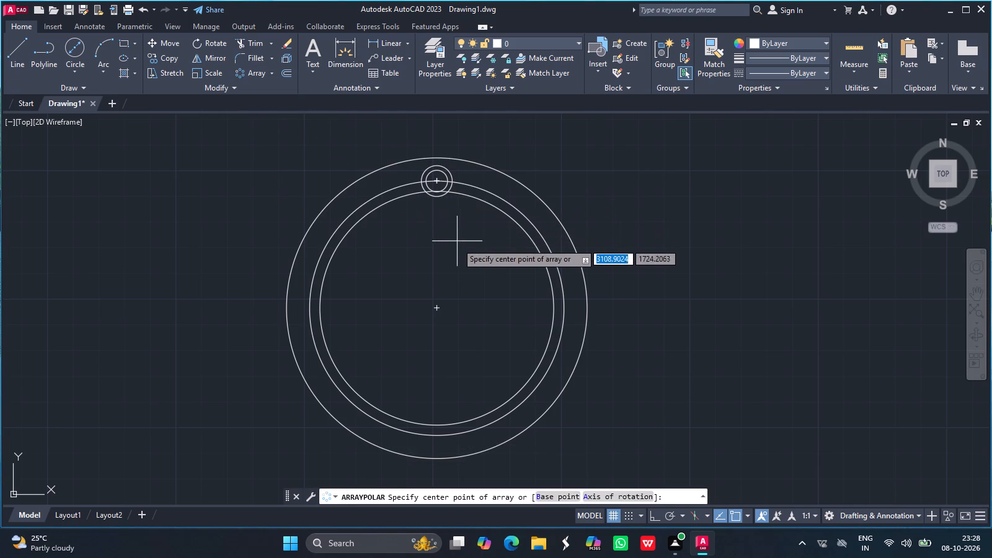
left_click(433, 307)
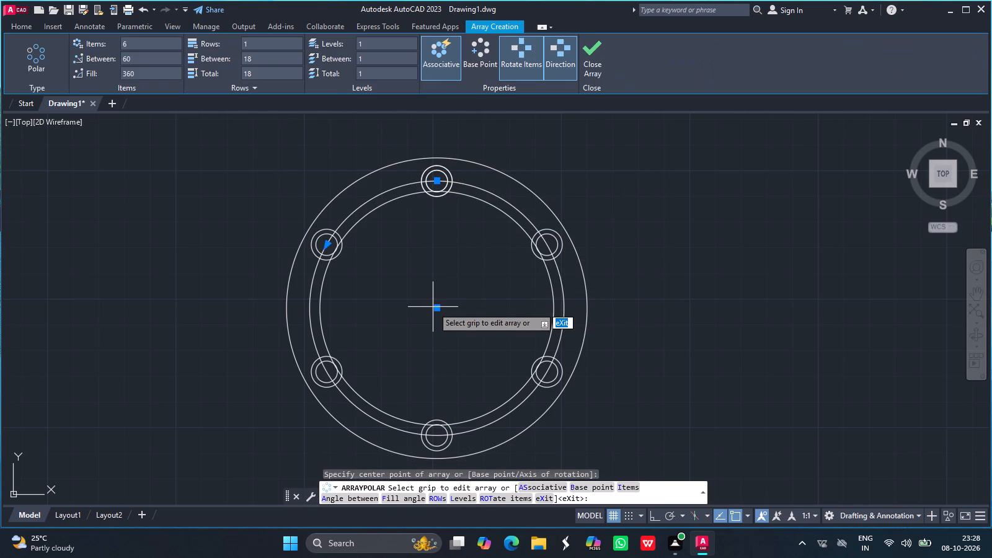
left_click(133, 43)
key("BackSpace")
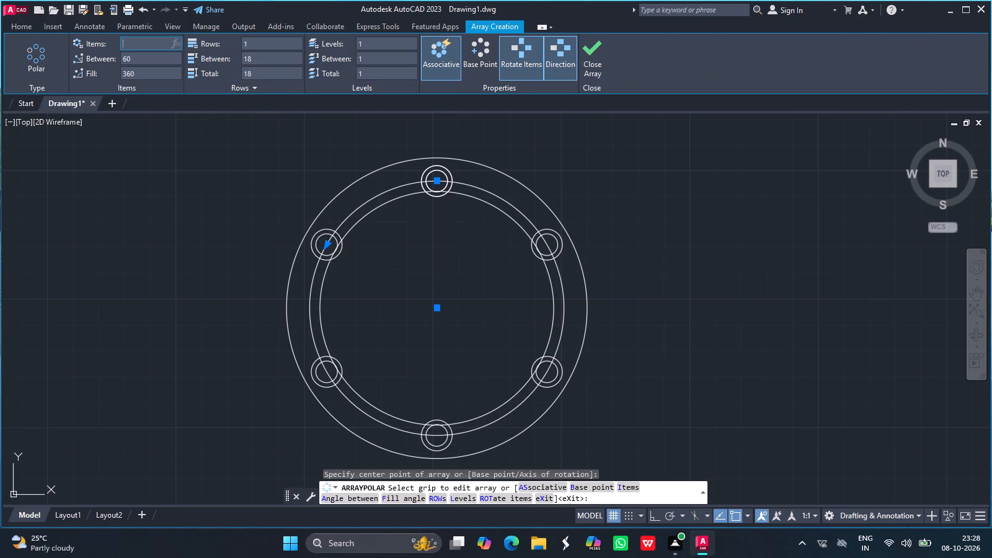
key("4")
key("Return")
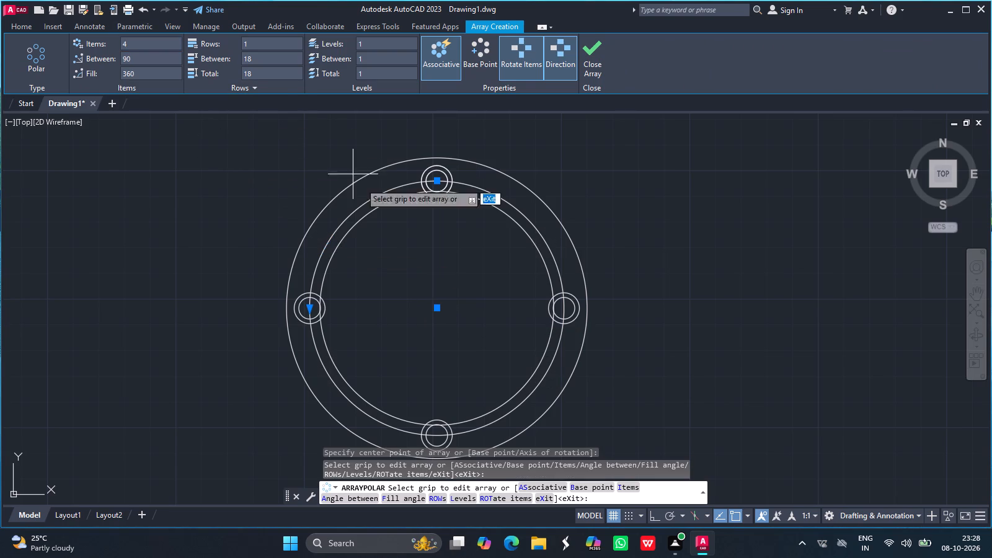
key("Return")
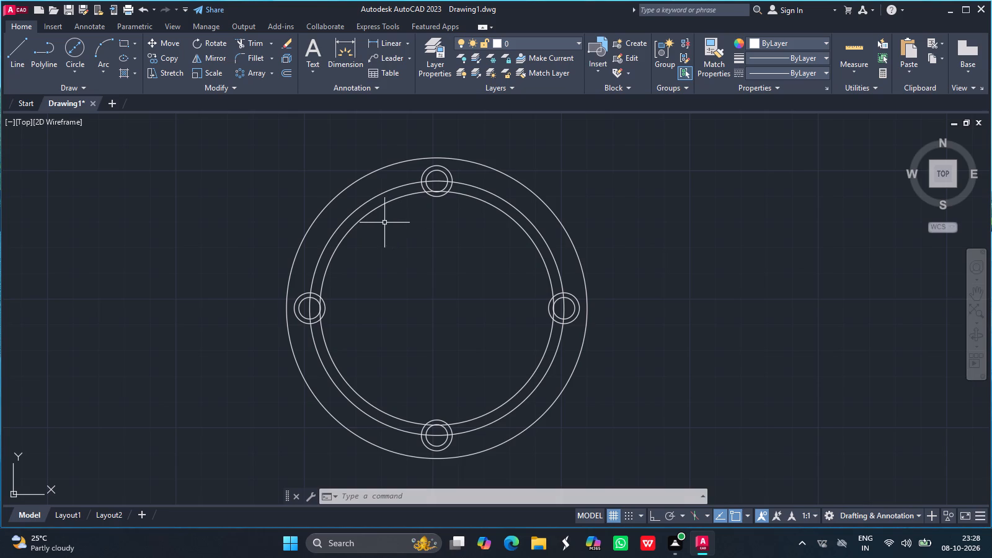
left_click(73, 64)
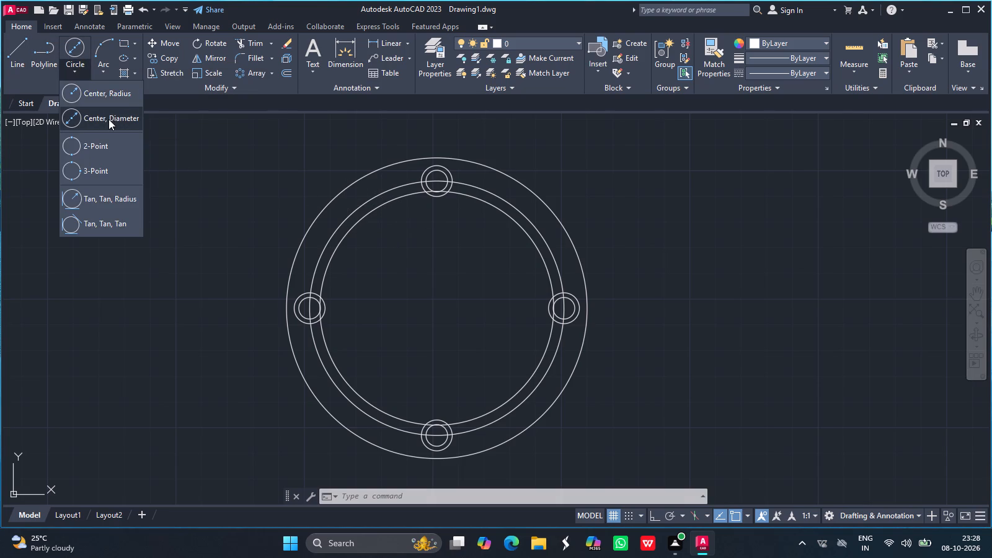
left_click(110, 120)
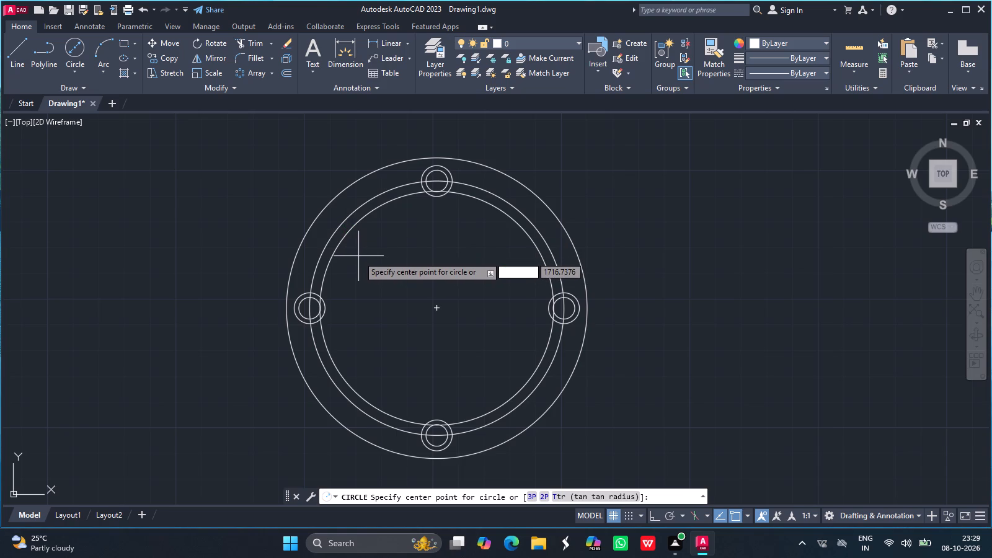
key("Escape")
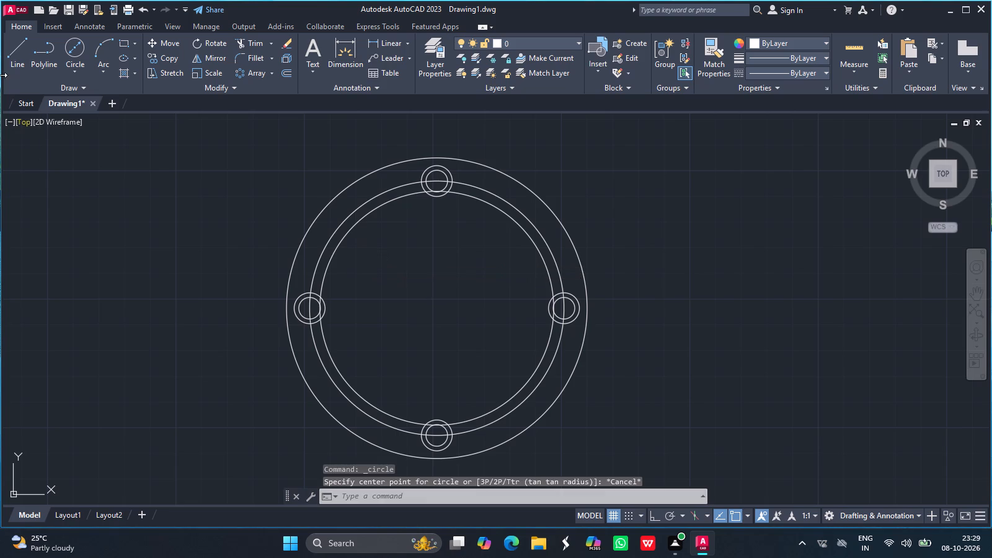
Turn on polar tracking and draw a line from the large circles' centre at 135° to beyond the outermost circle.
left_click(14, 52)
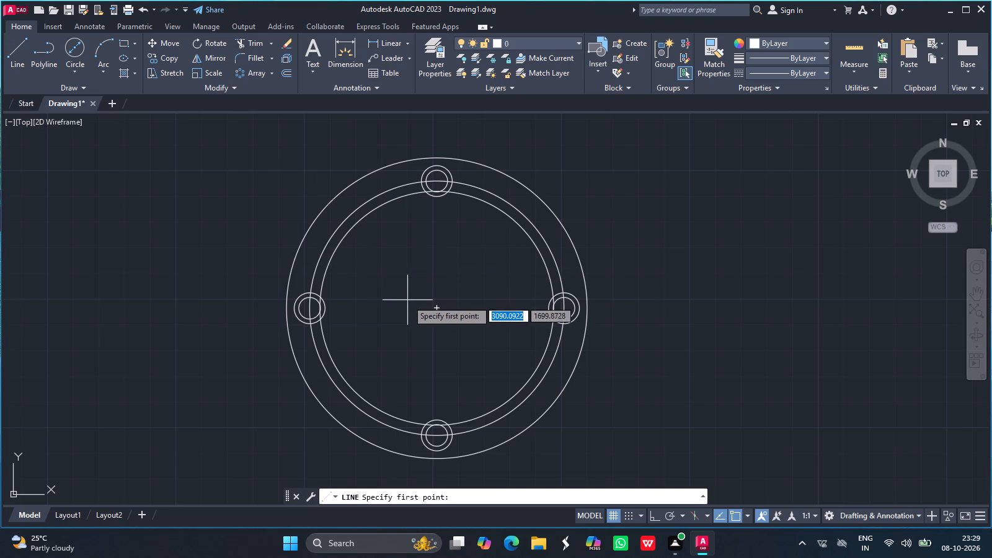
left_click_drag(436, 307, 355, 231)
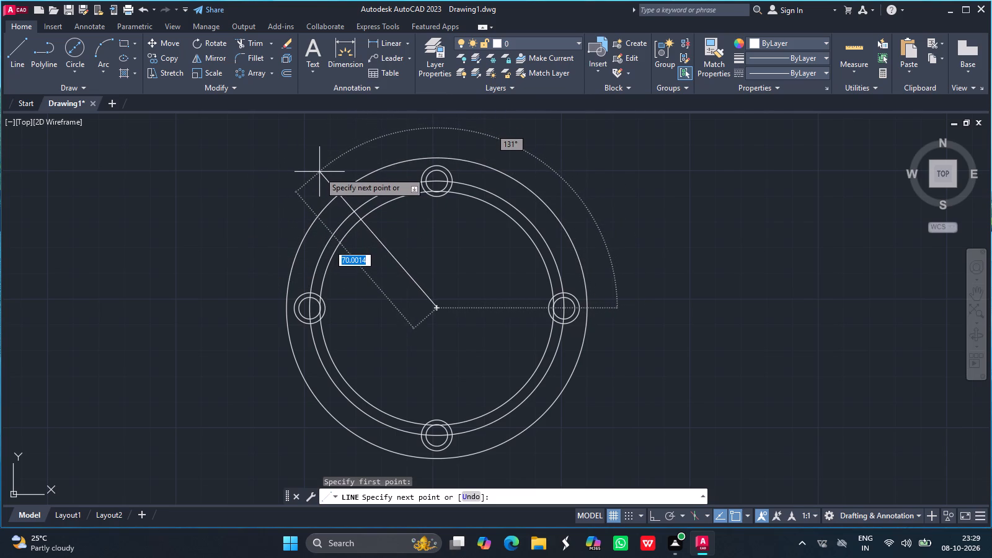
key("F12")
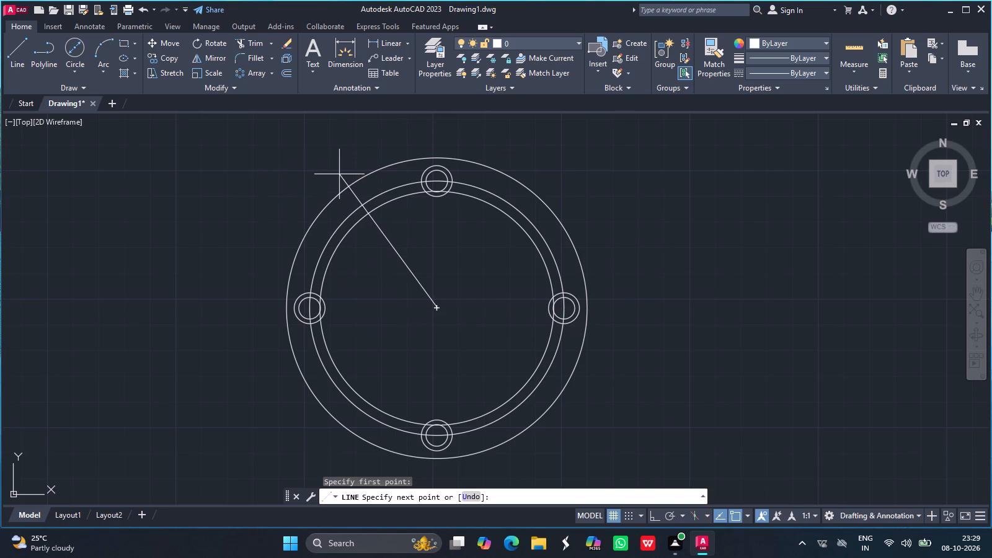
key("F12")
key("F12")
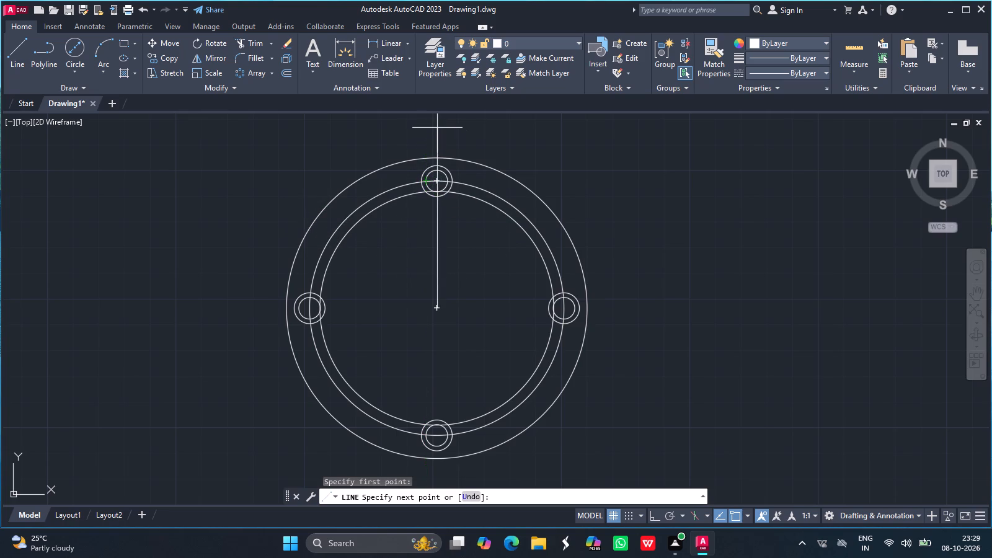
left_click(673, 512)
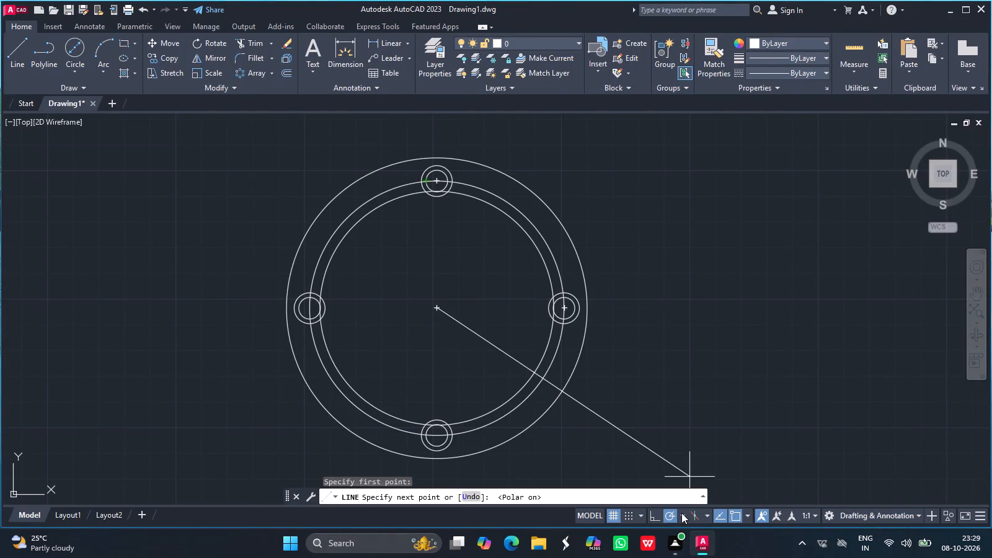
left_click(681, 513)
left_click(690, 394)
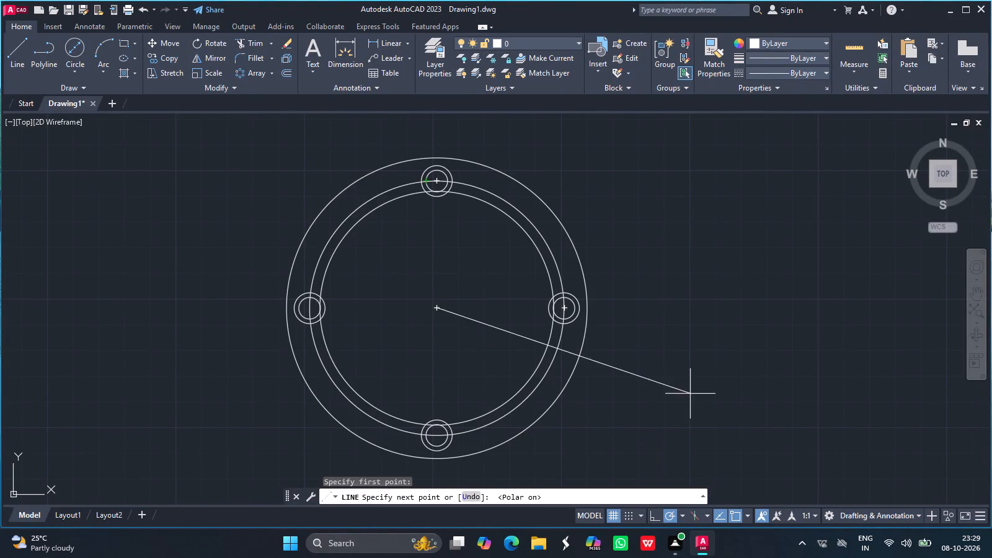
left_click(309, 182)
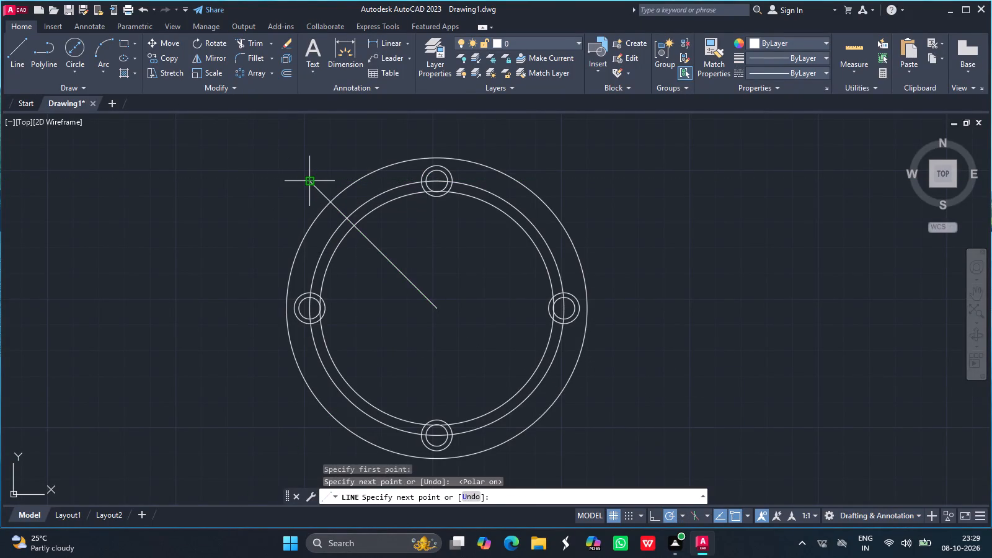
key("Return")
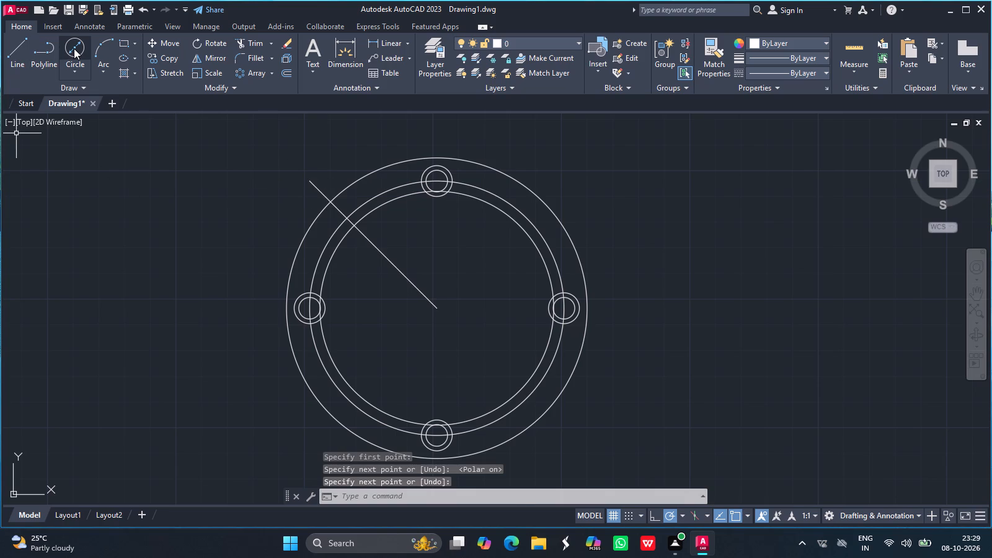
Draw a circle of diameter 18 centred where the 135° line crosses the innermost large circle.
left_click(74, 48)
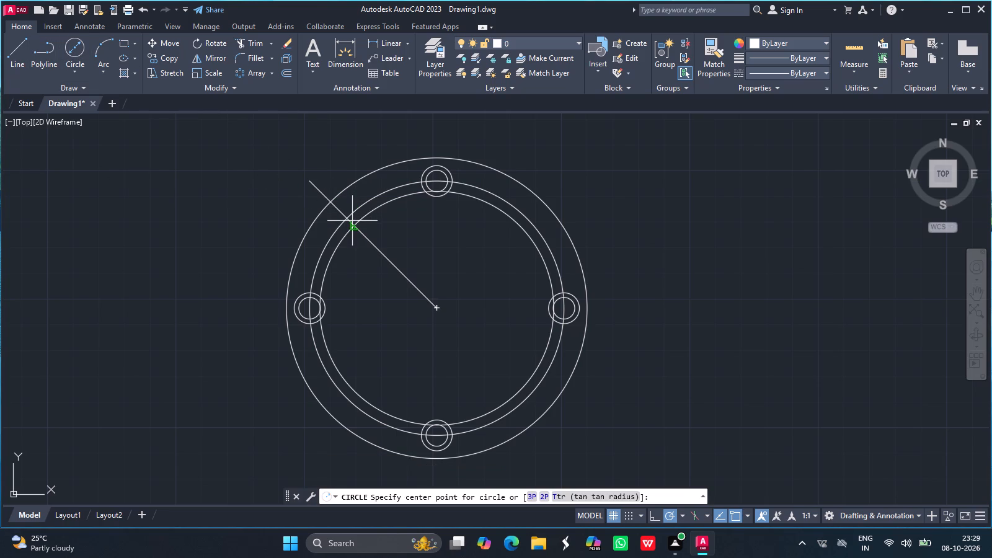
left_click_drag(352, 223, 321, 200)
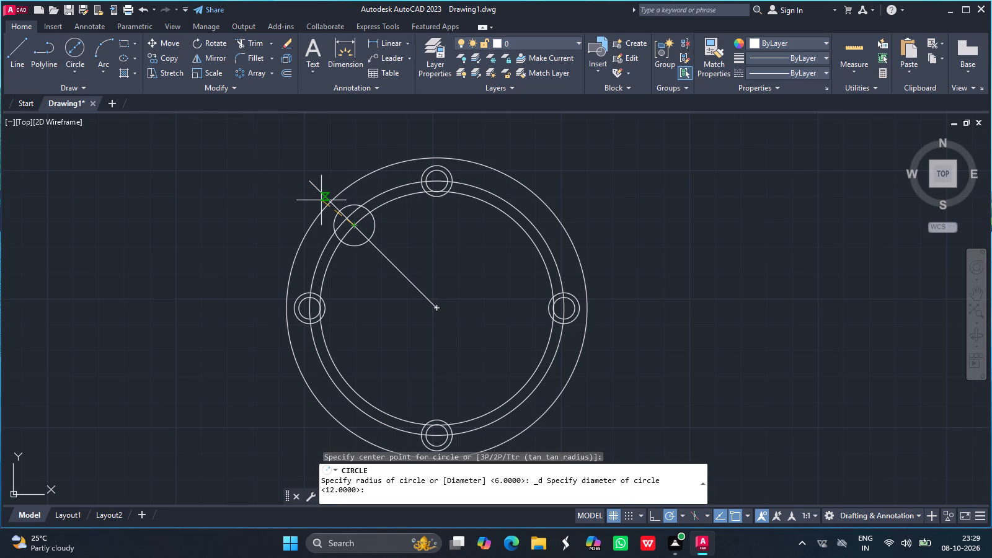
type("18")
key("Return")
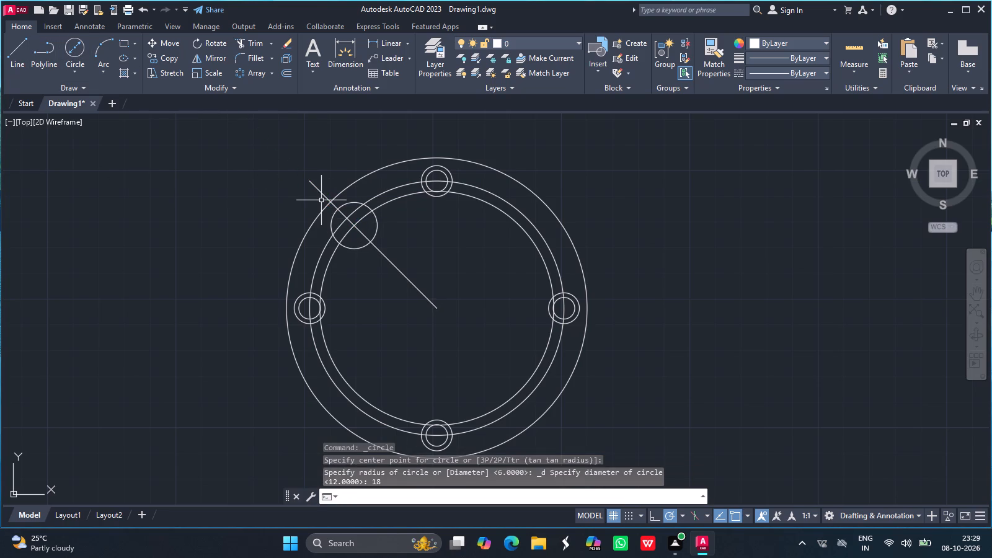
Polar-array the 18-diameter circle about the centre of the large circles with 4 items over 360 degrees.
left_click(361, 234)
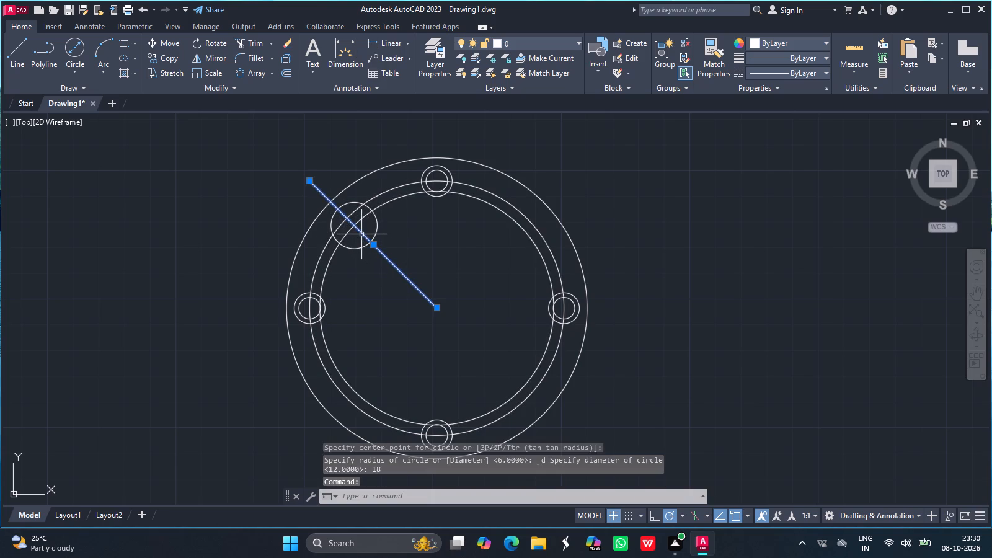
key("Return")
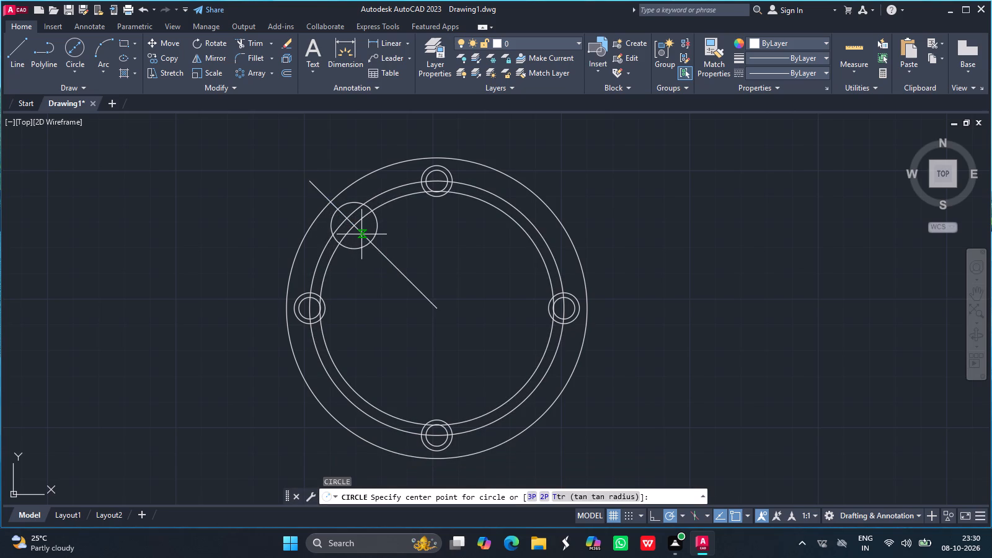
left_click(254, 69)
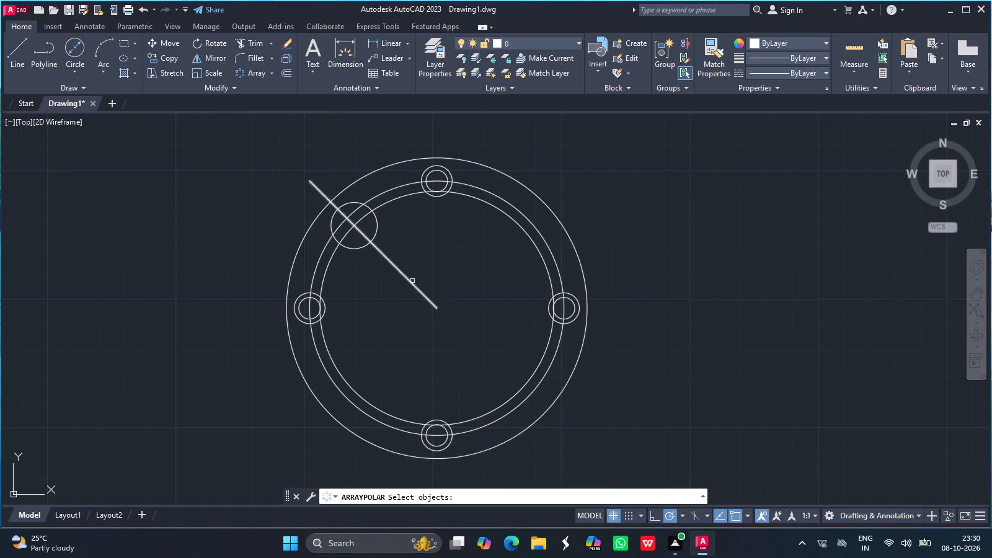
left_click(379, 231)
left_click(373, 231)
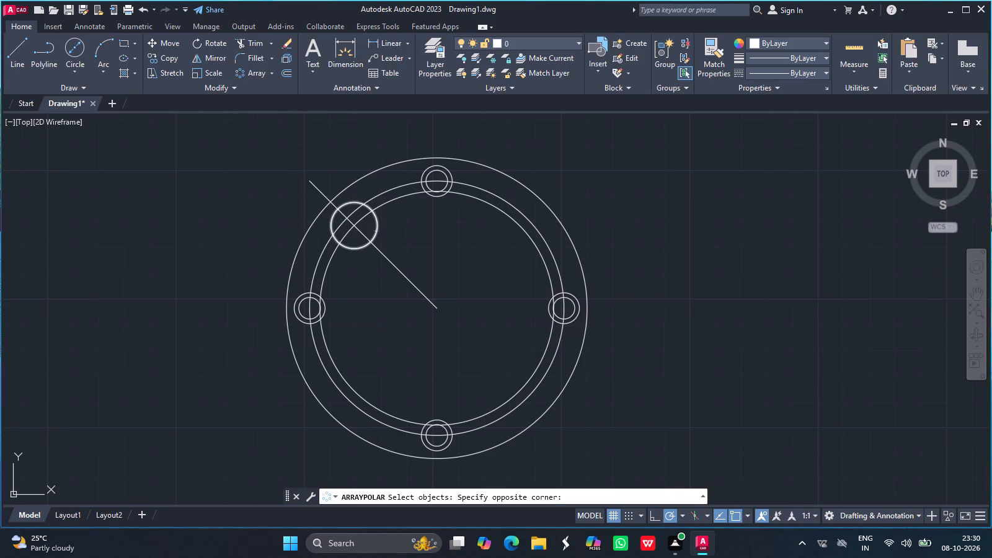
key("Return")
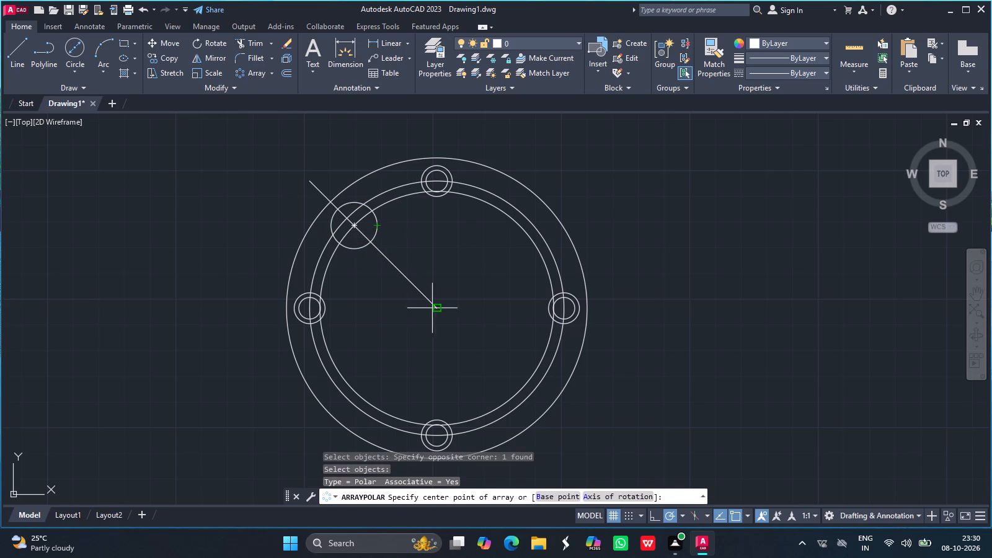
left_click(438, 309)
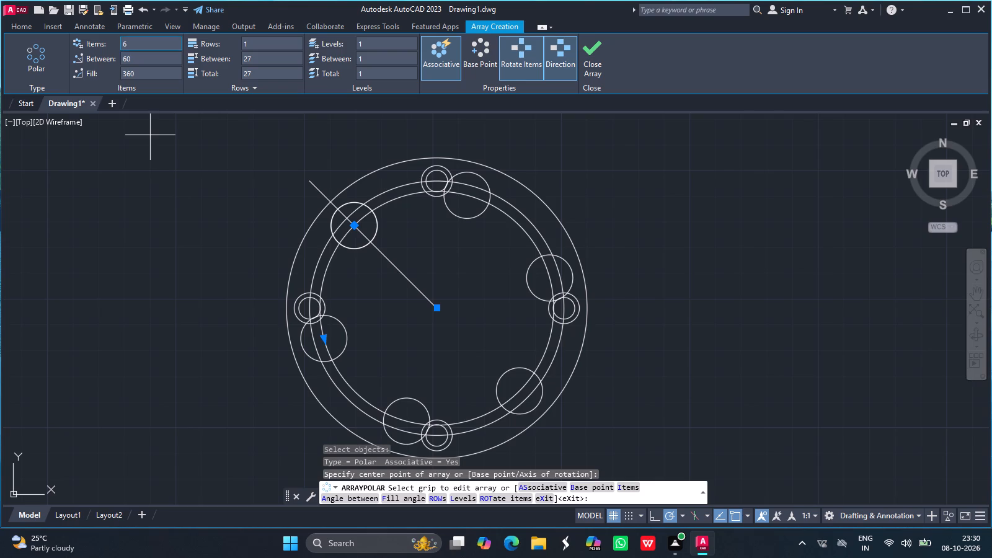
left_click(138, 43)
key("BackSpace")
key("4")
key("Return")
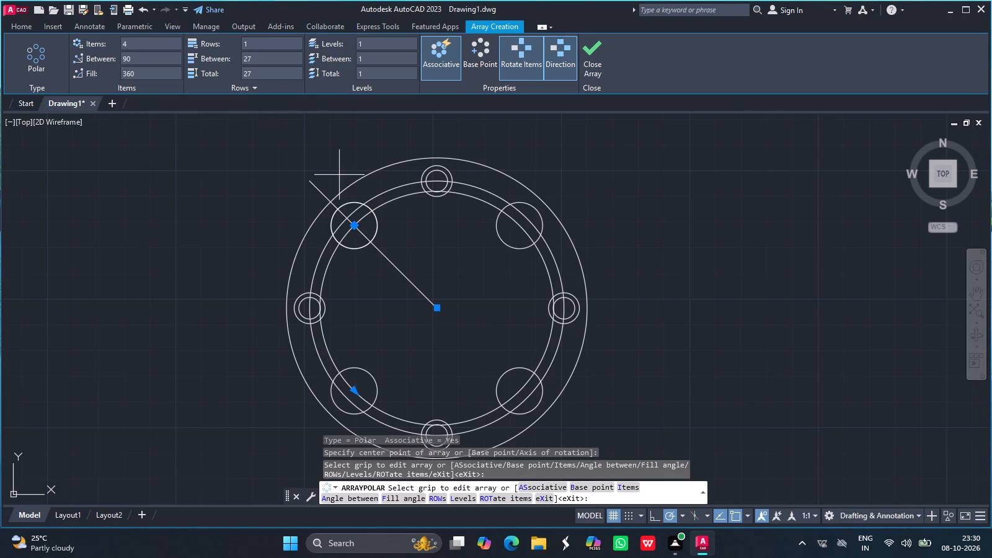
key("Return")
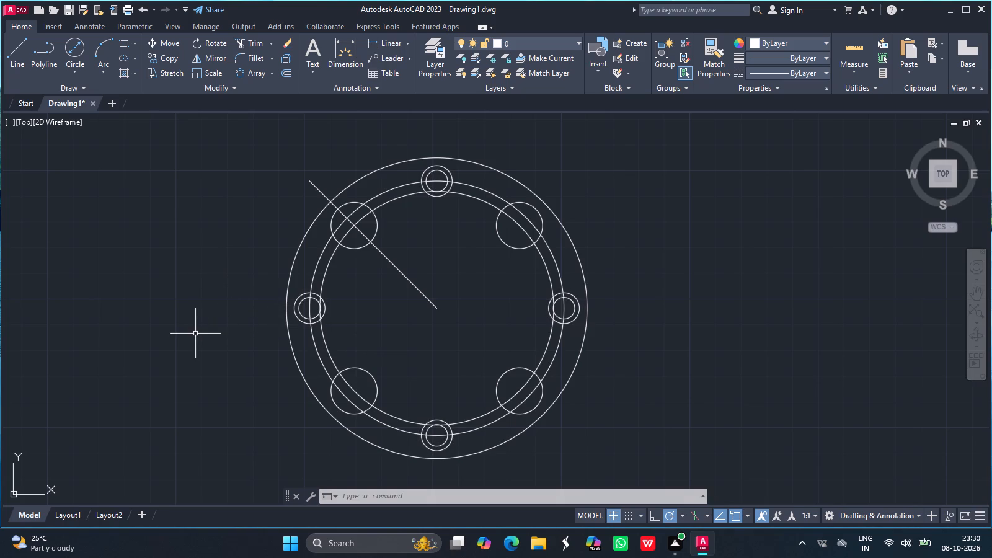
Draw a 45° line from the lower-left 18-diameter circle's centre inward, ending short of the large circles' centre.
left_click(20, 52)
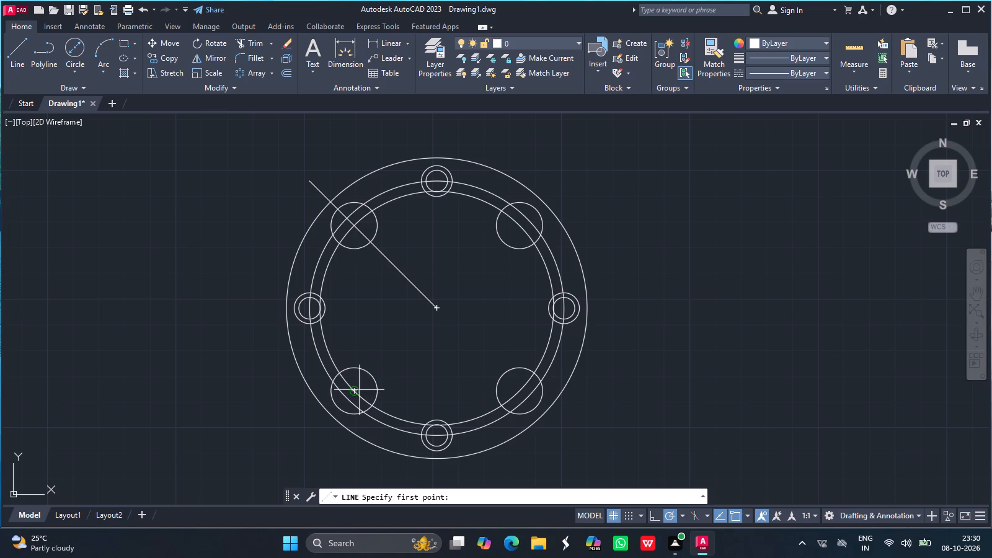
left_click_drag(352, 393, 404, 347)
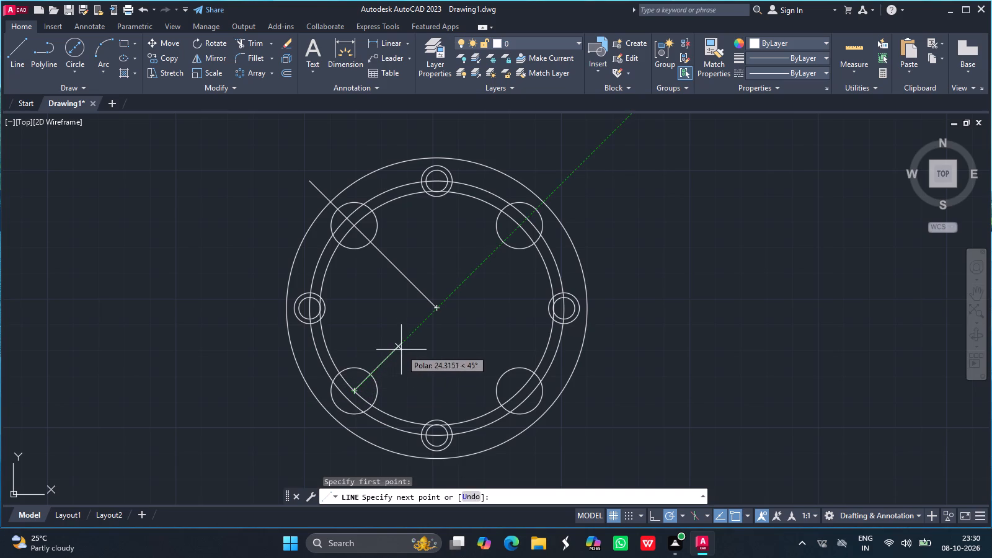
left_click_drag(404, 347, 407, 342)
left_click(407, 342)
key("Return")
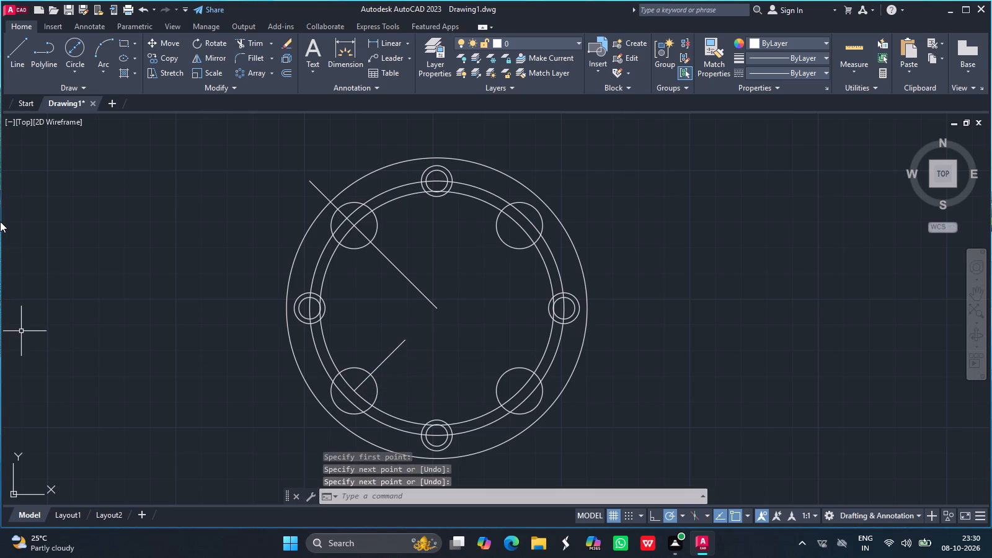
Draw a line from the lower-left 18-diameter circle's centre outward at 225° to beyond the outermost circle.
left_click(20, 46)
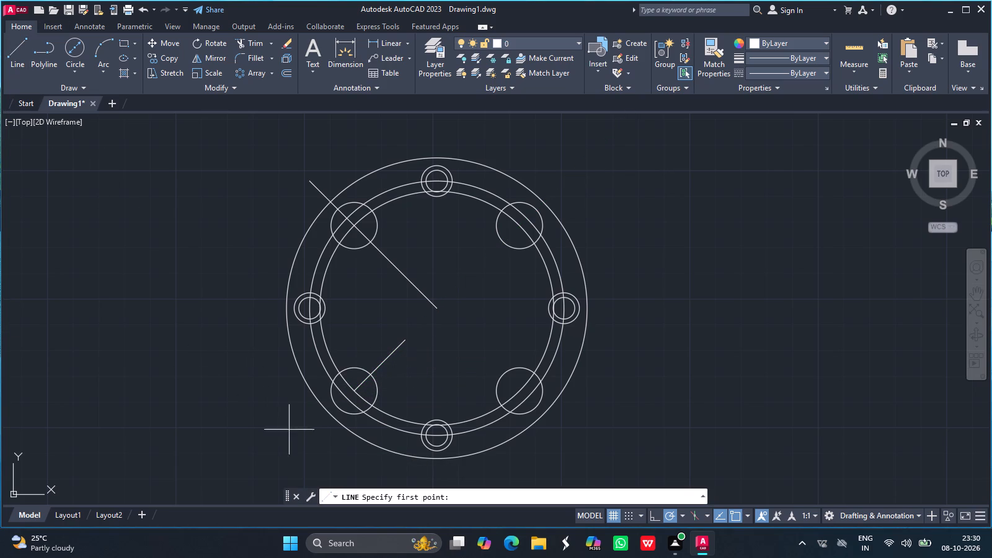
left_click_drag(352, 390, 310, 432)
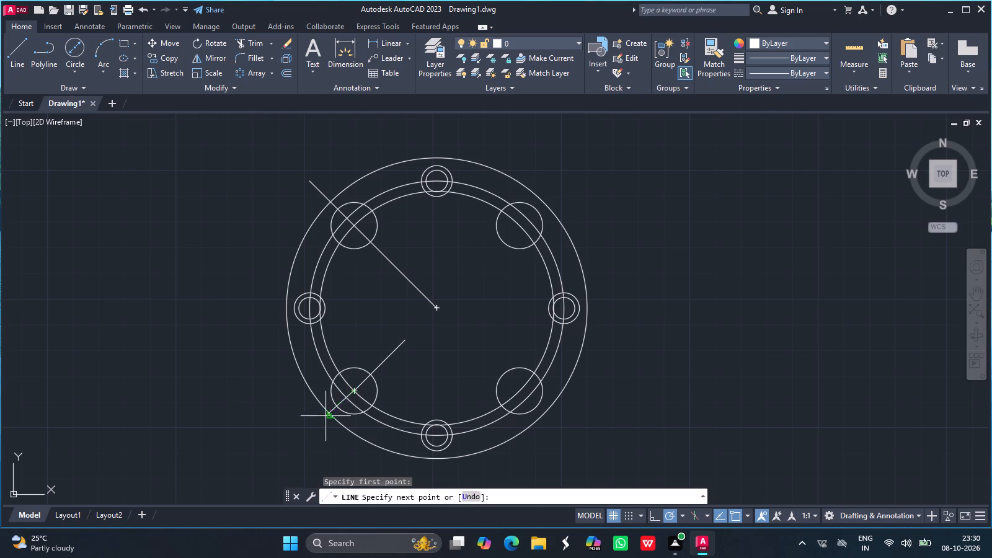
left_click_drag(310, 432, 314, 430)
left_click(314, 430)
key("Return")
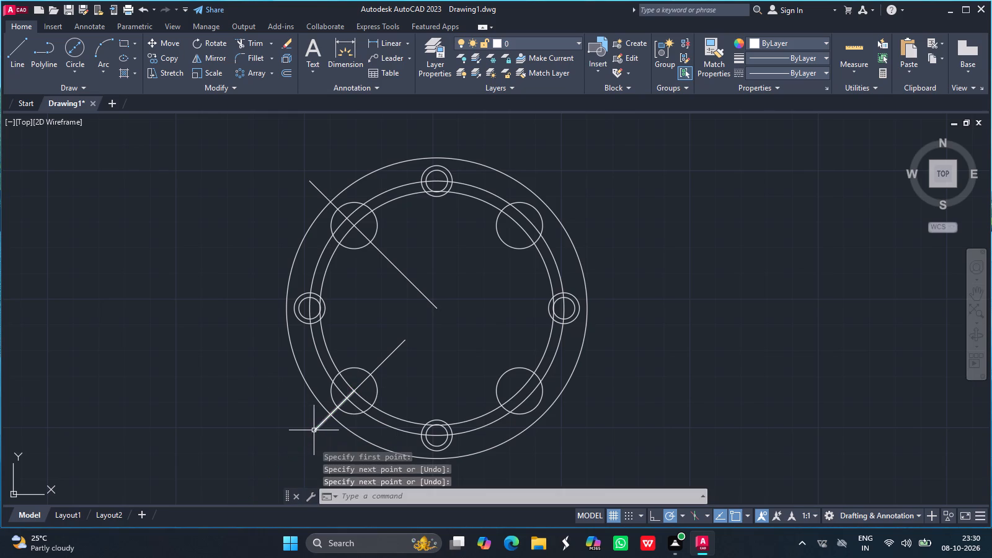
Offset both line segments through the lower-left 18-diameter circle by 24 toward their upper-left side.
left_click(289, 73)
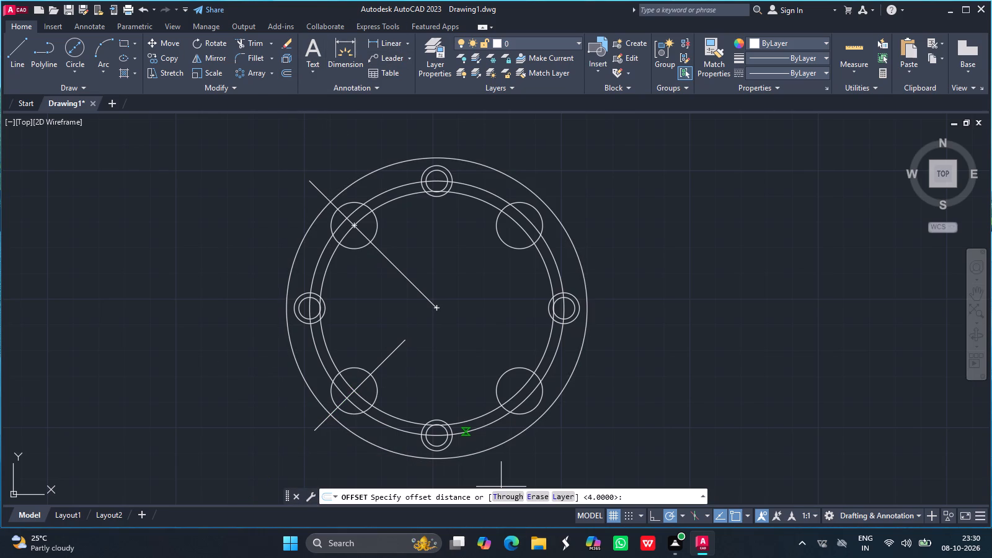
left_click(634, 492)
type("24")
key("Return")
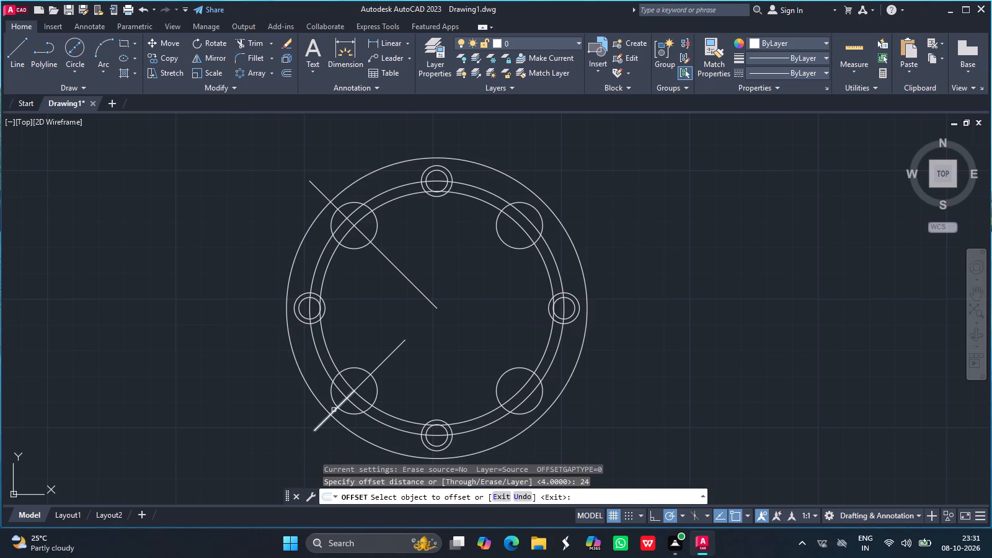
left_click_drag(335, 411, 301, 362)
left_click(301, 362)
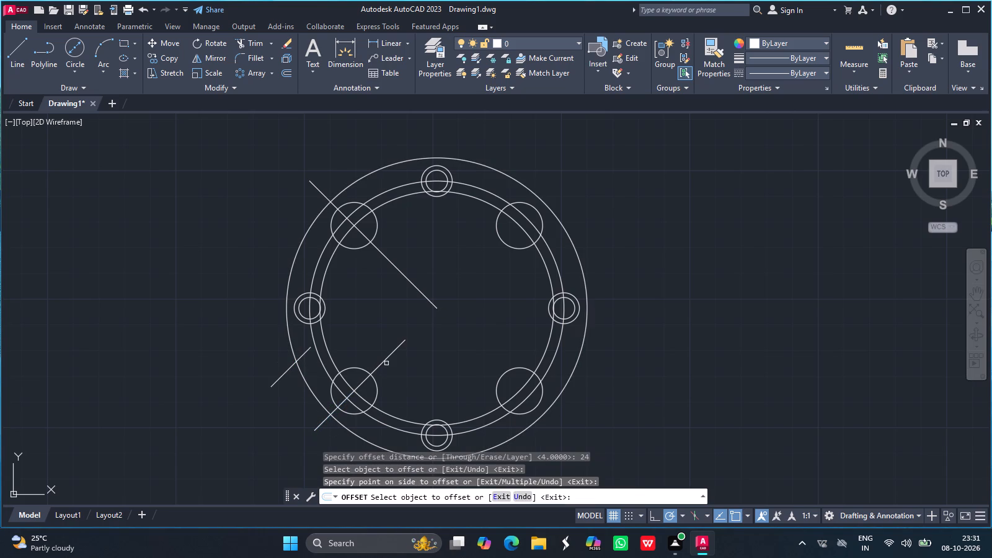
left_click_drag(386, 362, 364, 342)
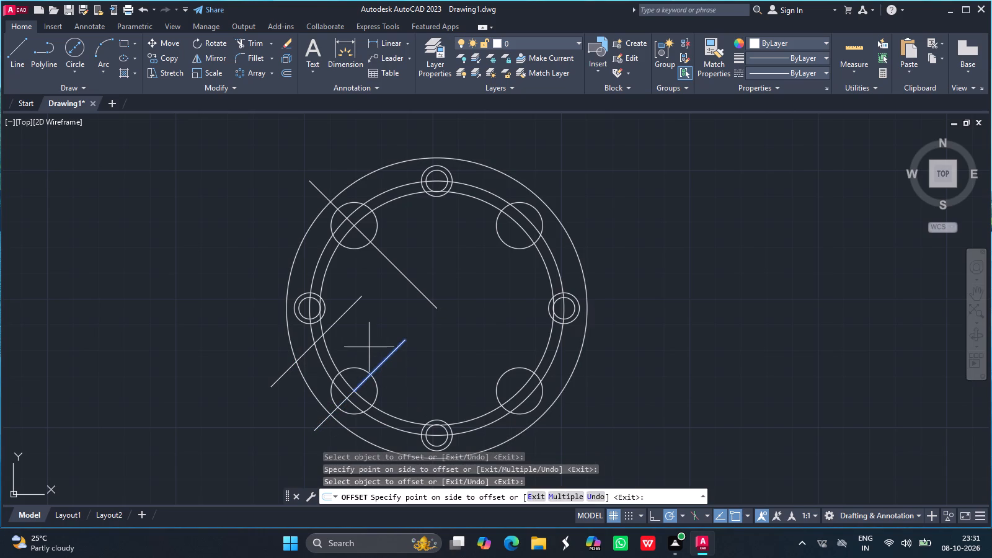
left_click_drag(364, 342, 362, 341)
left_click(362, 341)
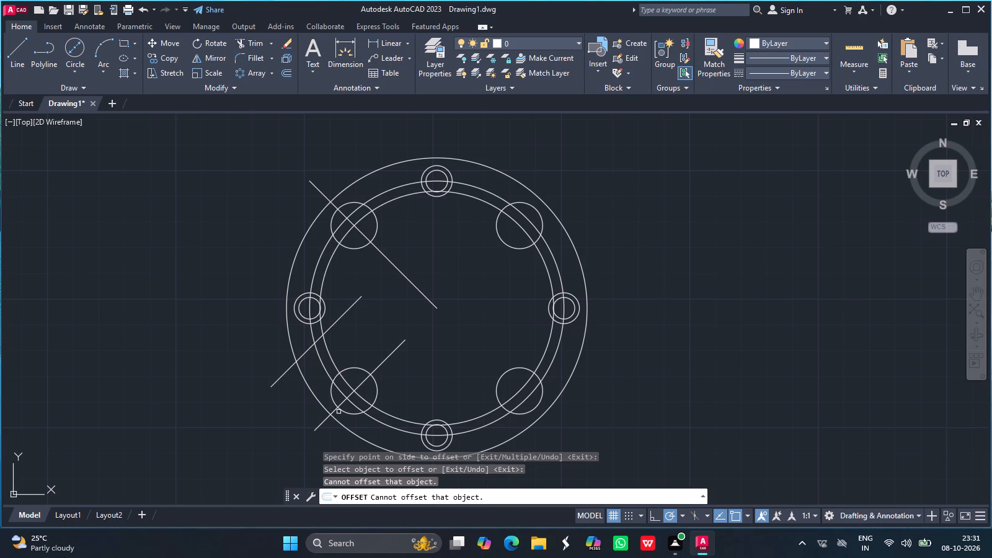
Offset both line segments through the lower-left 18-diameter circle by 24 toward their lower-right side.
left_click_drag(335, 412, 367, 429)
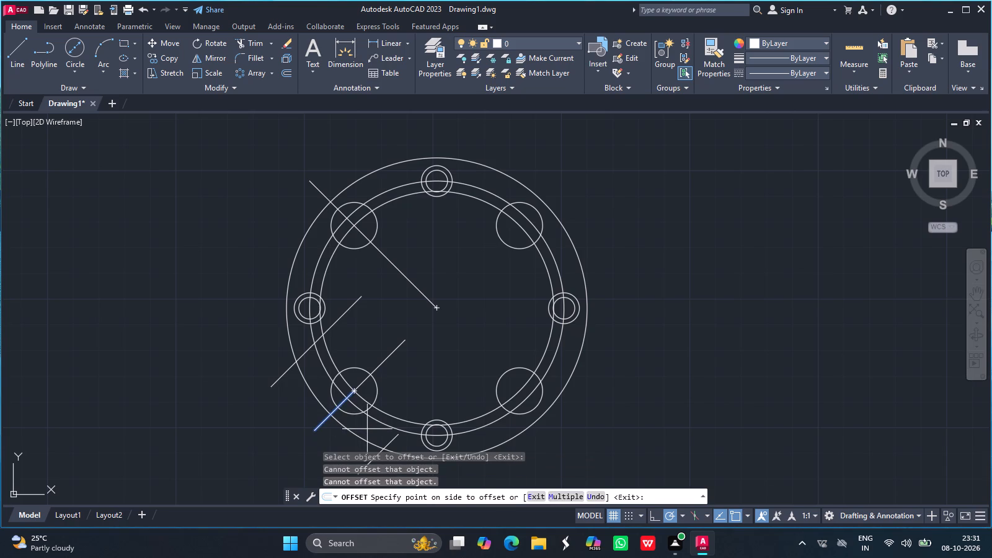
left_click_drag(367, 429, 385, 360)
left_click_drag(385, 360, 420, 387)
left_click(420, 387)
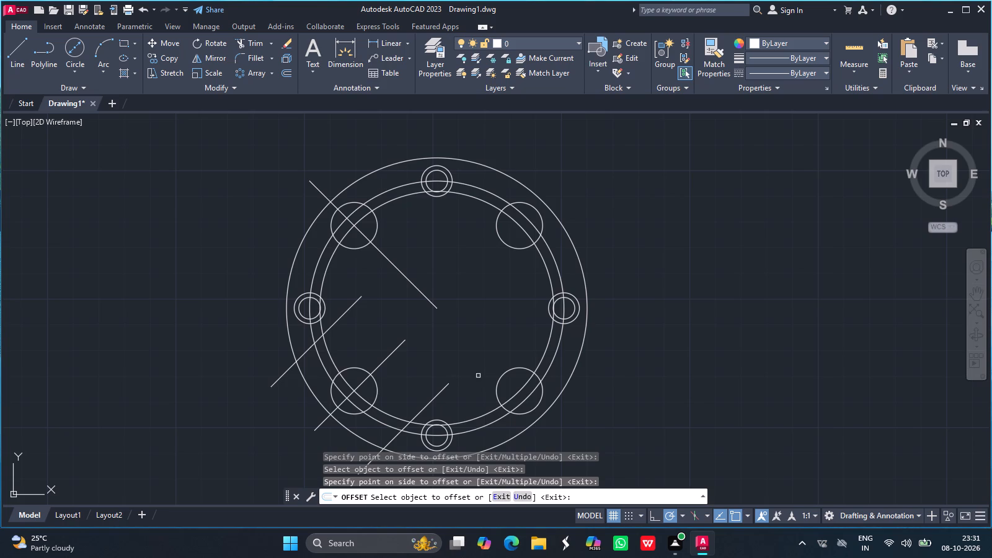
key("Return")
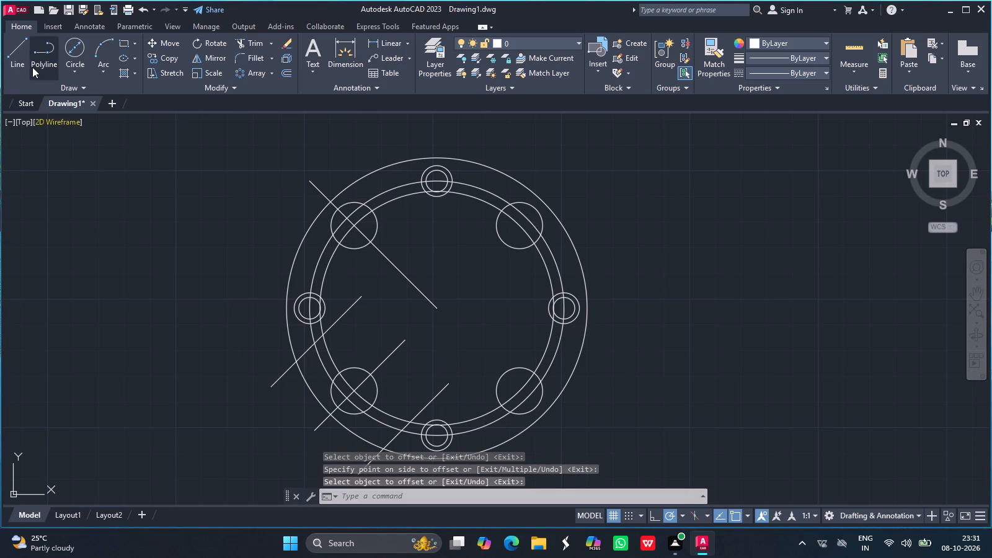
Draw two lines from the lower-right 18-diameter circle's centre: outward at 315° past the outermost circle, and inward at 135° to just beyond that circle.
left_click(21, 52)
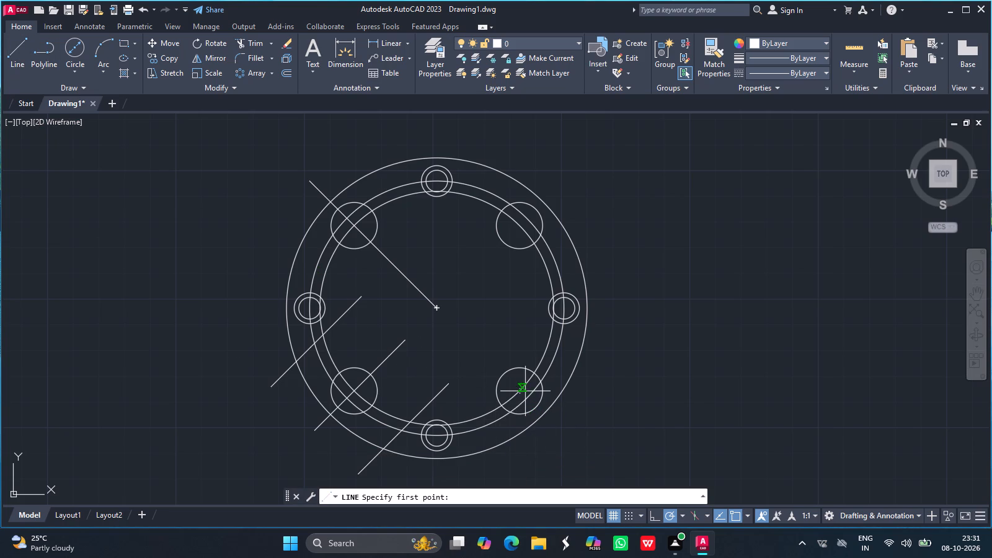
left_click_drag(517, 389, 556, 435)
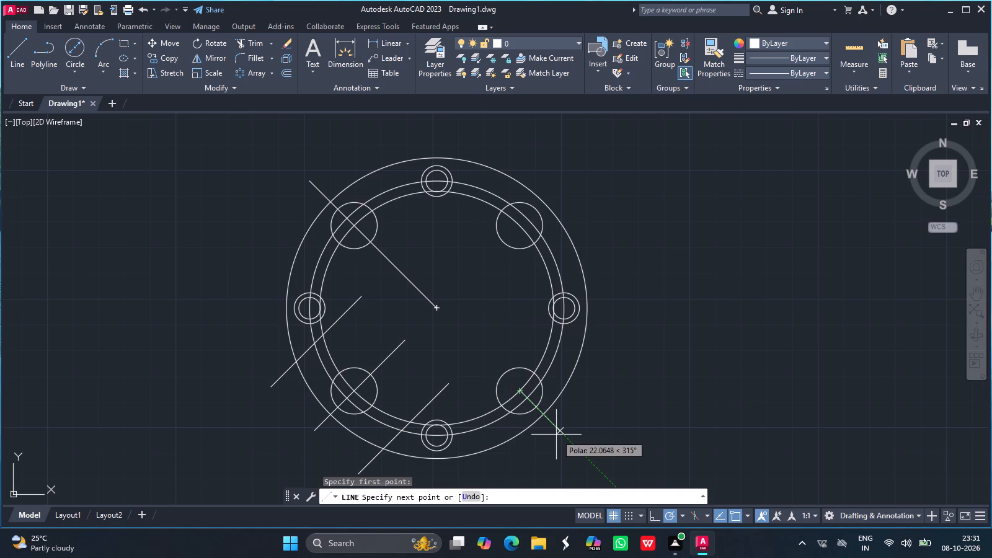
left_click(556, 435)
key("Return")
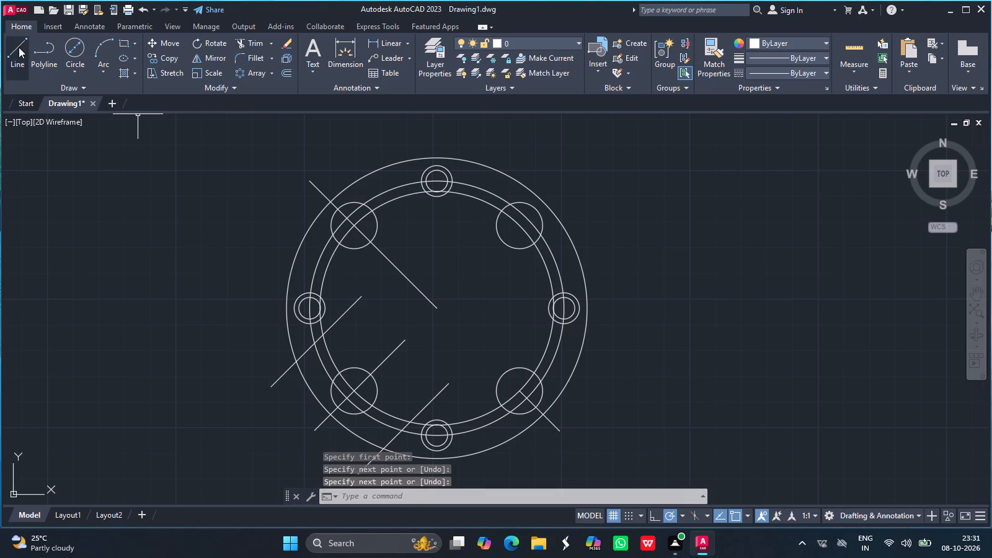
left_click(19, 47)
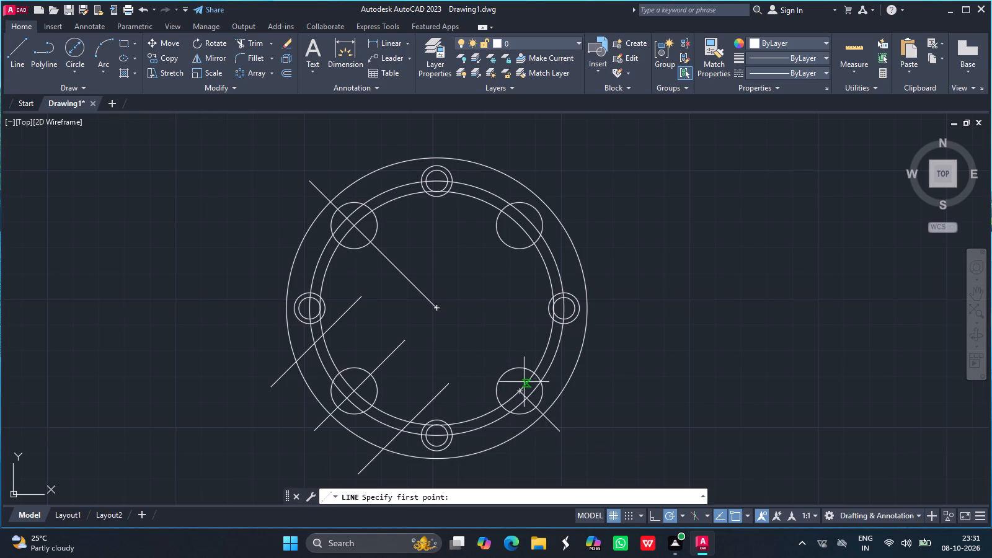
left_click_drag(518, 394, 491, 367)
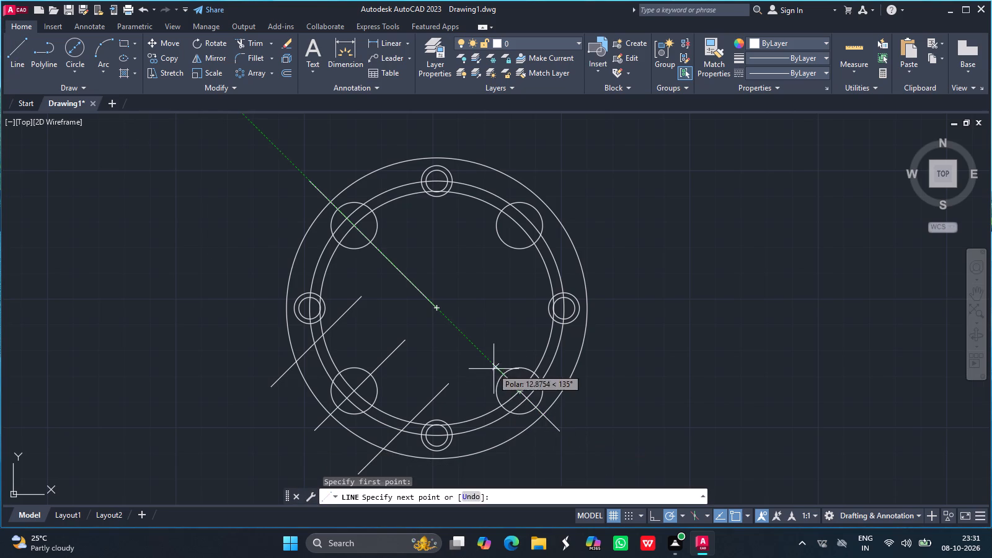
left_click_drag(491, 367, 486, 363)
left_click(486, 363)
key("Return")
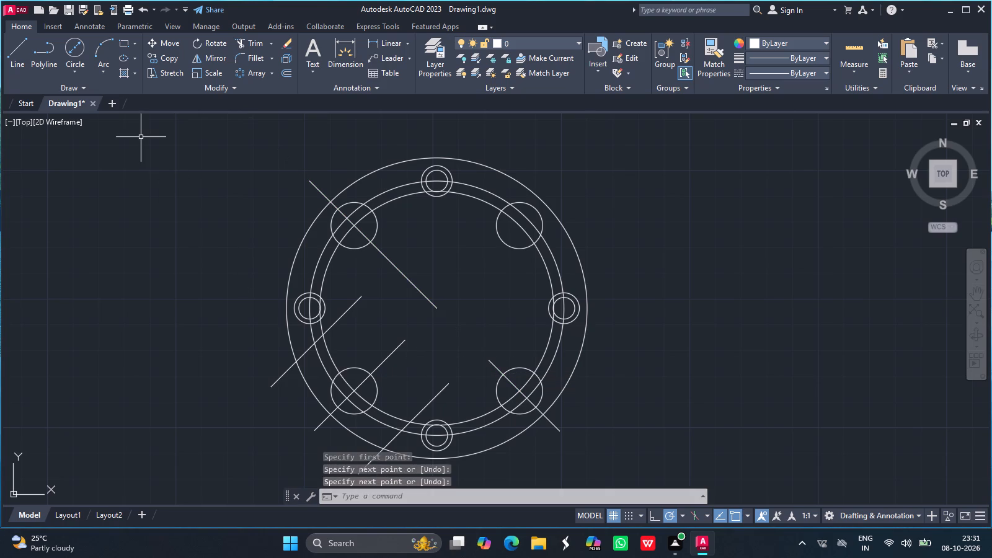
Draw two lines from the upper-right 18-diameter circle's centre: inward at 225° to just beyond that circle, and outward at 45° past the outermost circle.
left_click(19, 50)
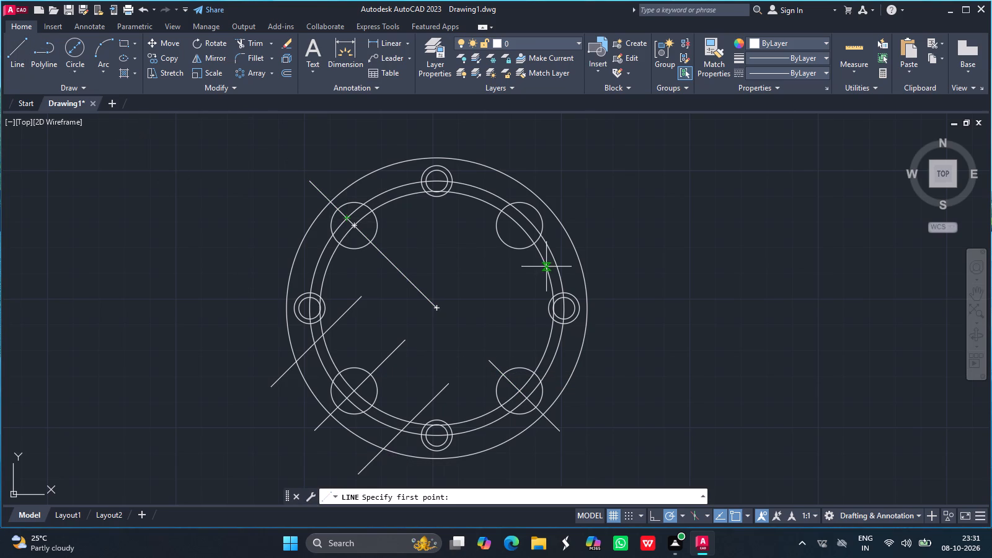
left_click_drag(519, 224, 489, 252)
left_click(489, 252)
key("Return")
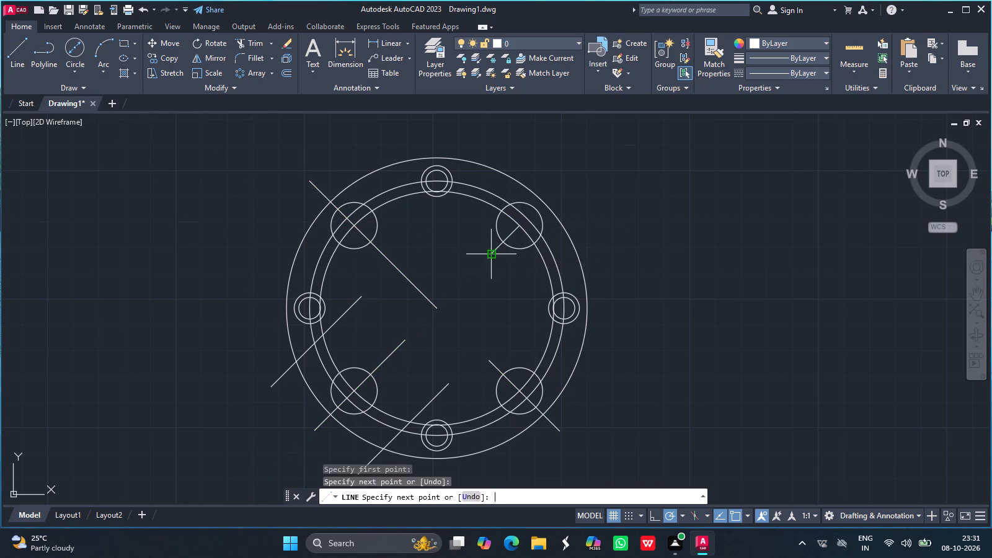
left_click(22, 64)
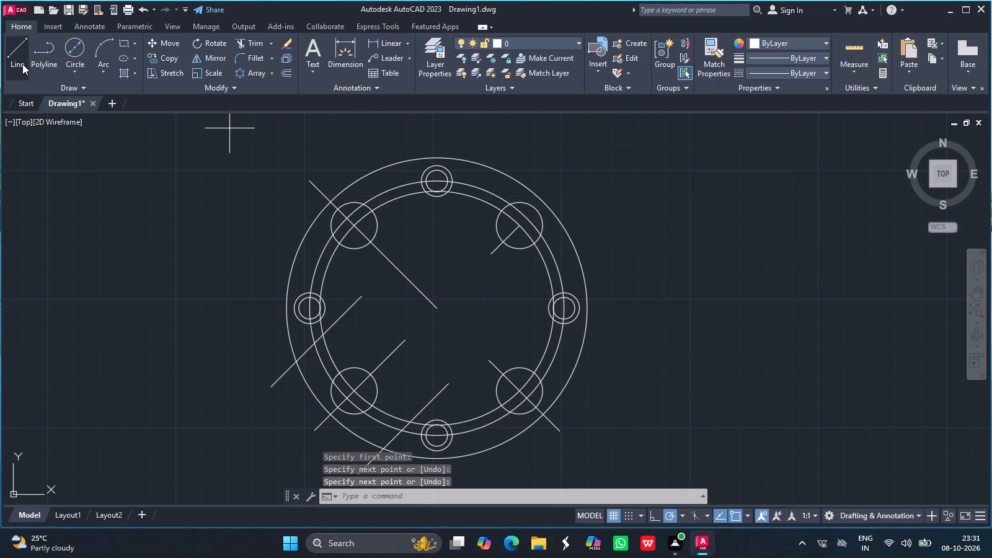
left_click_drag(517, 227, 554, 187)
left_click(554, 187)
key("Return")
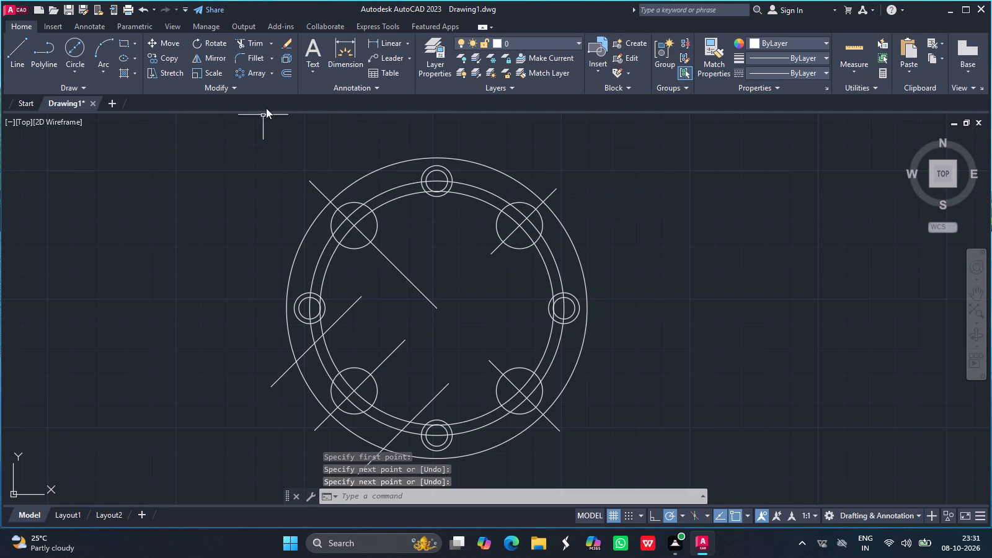
Offset both line segments through the lower-right 18-diameter circle by 24 to their lower-left and upper-right sides.
left_click(285, 71)
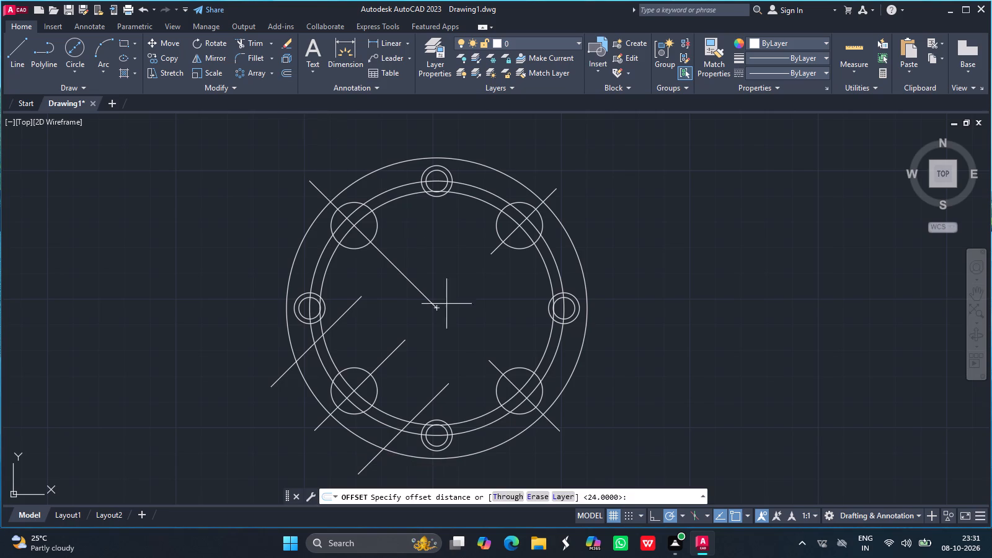
left_click(642, 496)
type("24")
key("Return")
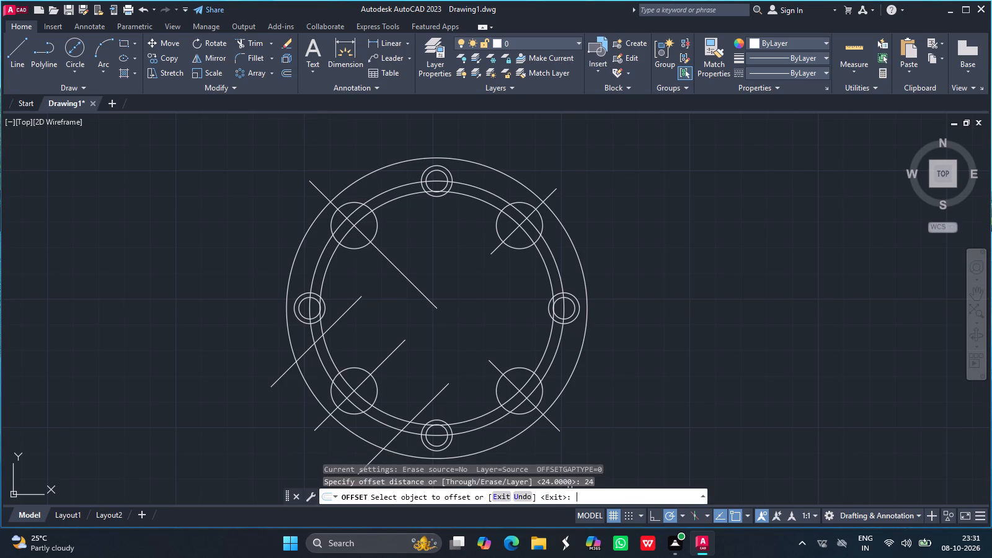
left_click_drag(498, 369, 471, 407)
left_click(471, 407)
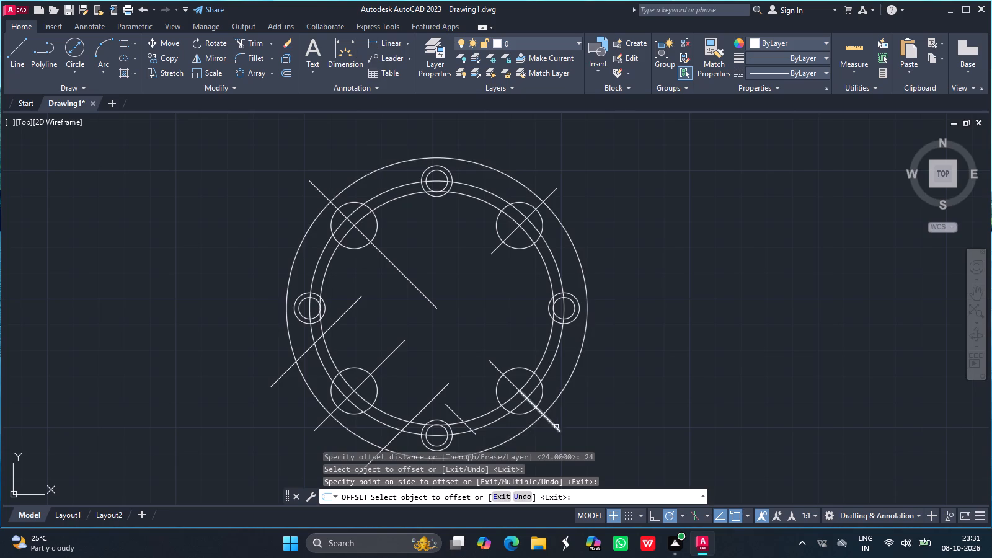
left_click_drag(555, 425, 516, 474)
left_click(516, 474)
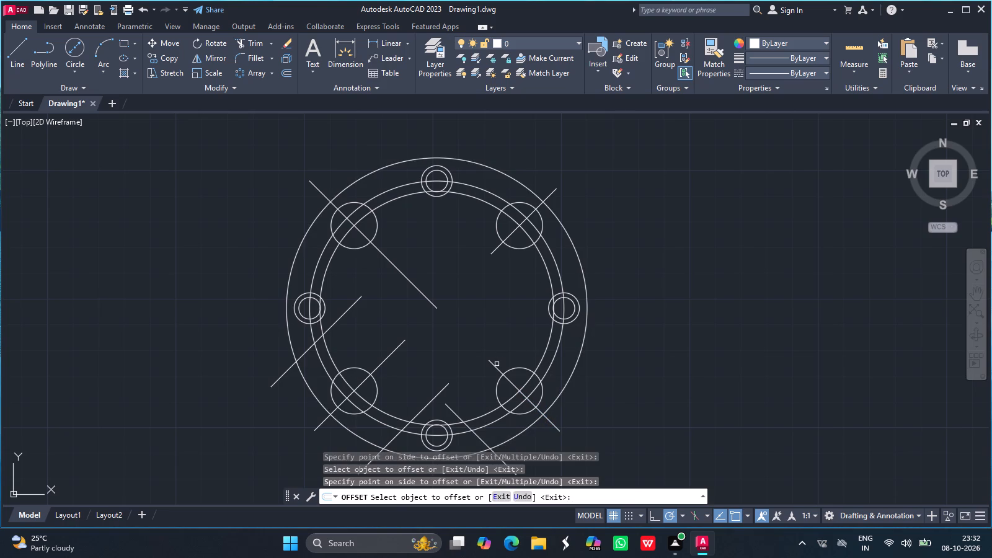
left_click_drag(494, 368, 539, 325)
left_click(539, 325)
left_click(551, 426)
left_click_drag(553, 424, 593, 377)
left_click(593, 377)
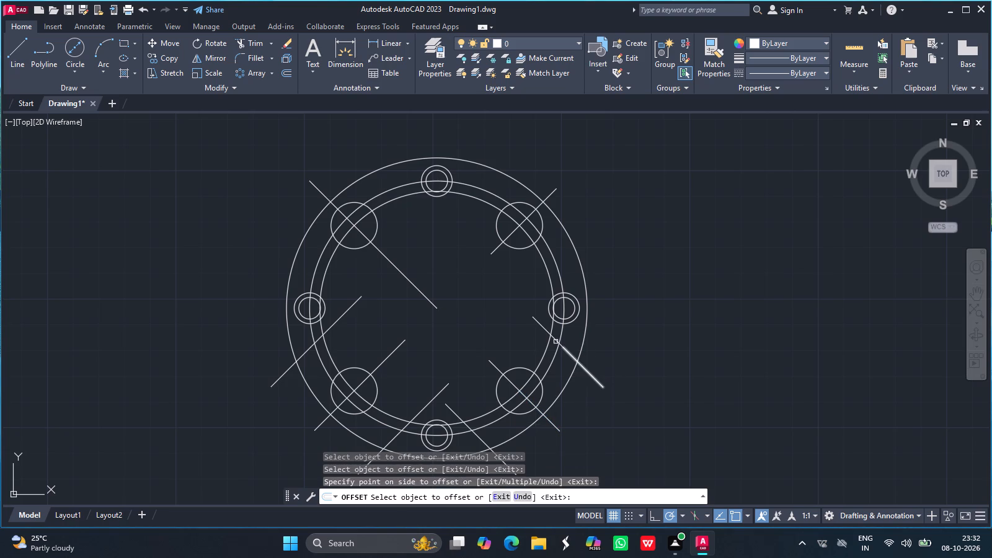
Offset both line segments through the upper-right 18-diameter circle by 24 to their lower-right and upper-left sides.
left_click_drag(506, 237, 532, 278)
left_click(532, 278)
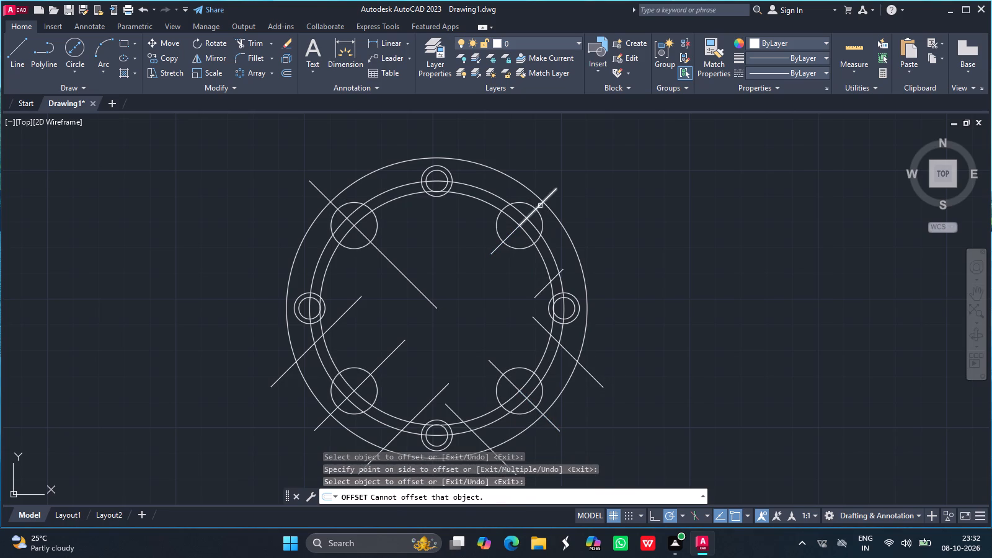
left_click_drag(540, 206, 568, 244)
left_click_drag(568, 244, 513, 236)
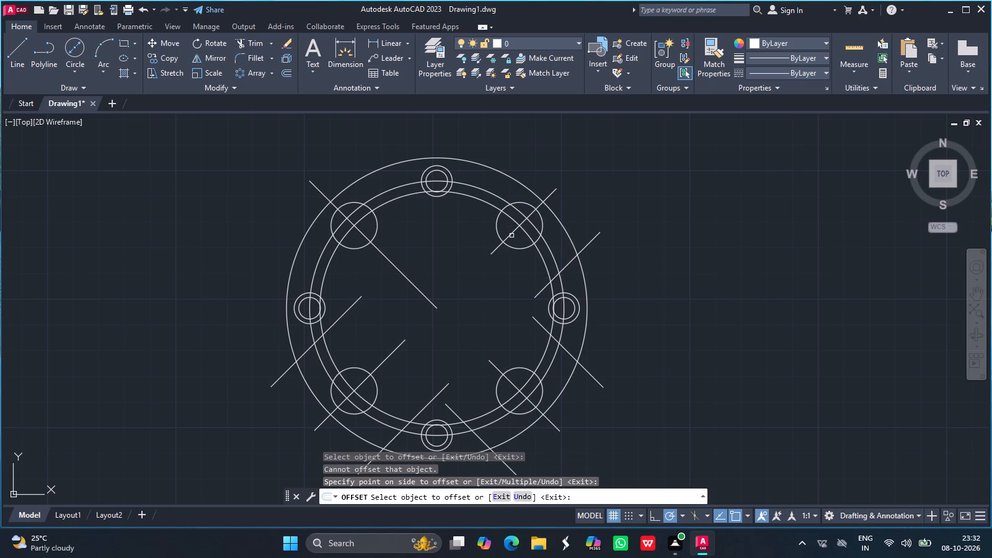
left_click_drag(513, 236, 511, 236)
left_click_drag(511, 236, 468, 221)
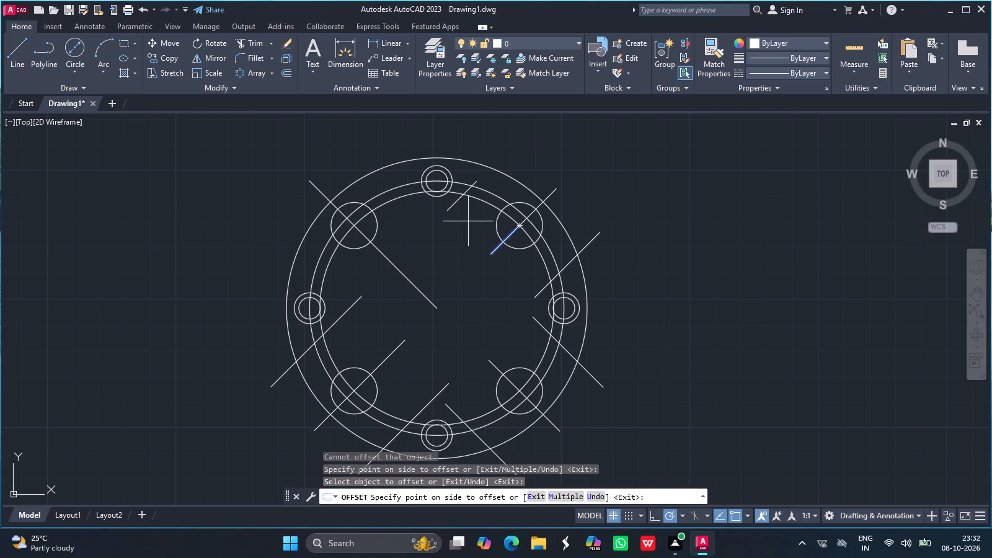
left_click(468, 221)
left_click_drag(541, 204, 496, 179)
left_click_drag(496, 179, 334, 205)
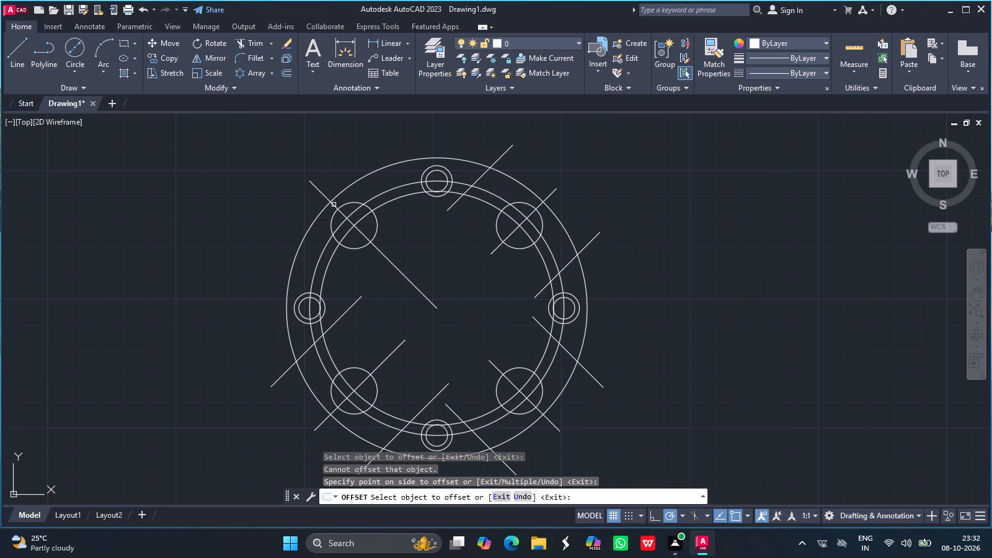
Offset the long diagonal line through the upper-left 18-diameter circle by 24 to both sides.
left_click_drag(334, 205, 334, 205)
left_click_drag(334, 205, 410, 176)
left_click(410, 176)
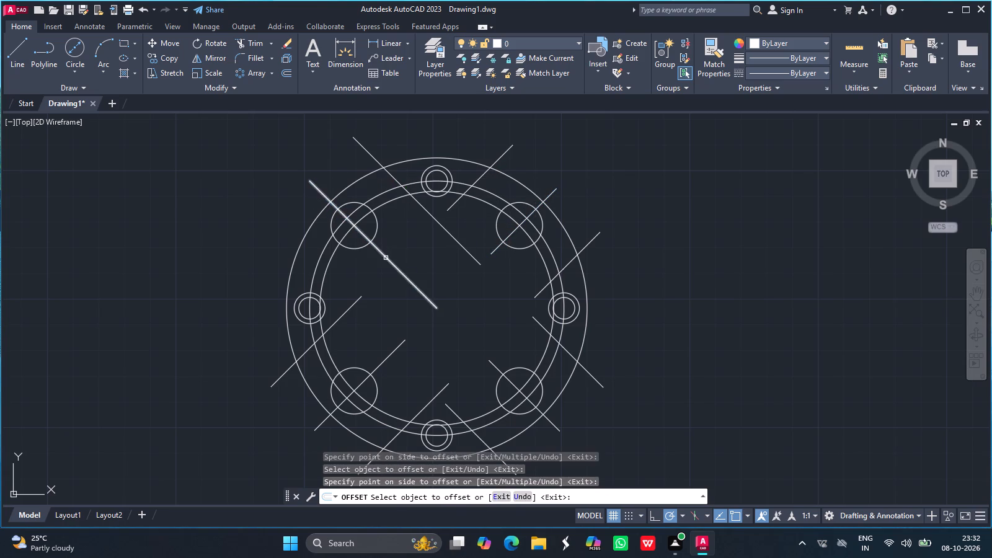
left_click_drag(385, 259, 366, 285)
left_click(366, 285)
key("Return")
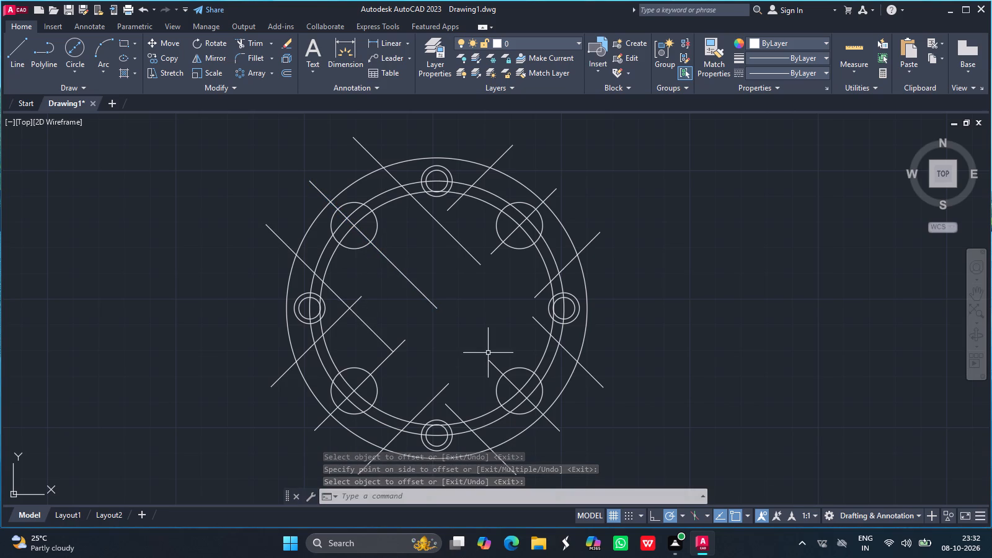
Extend the inner offset segment near the bottom small hole up to the crossing diagonal offset line.
type("ext")
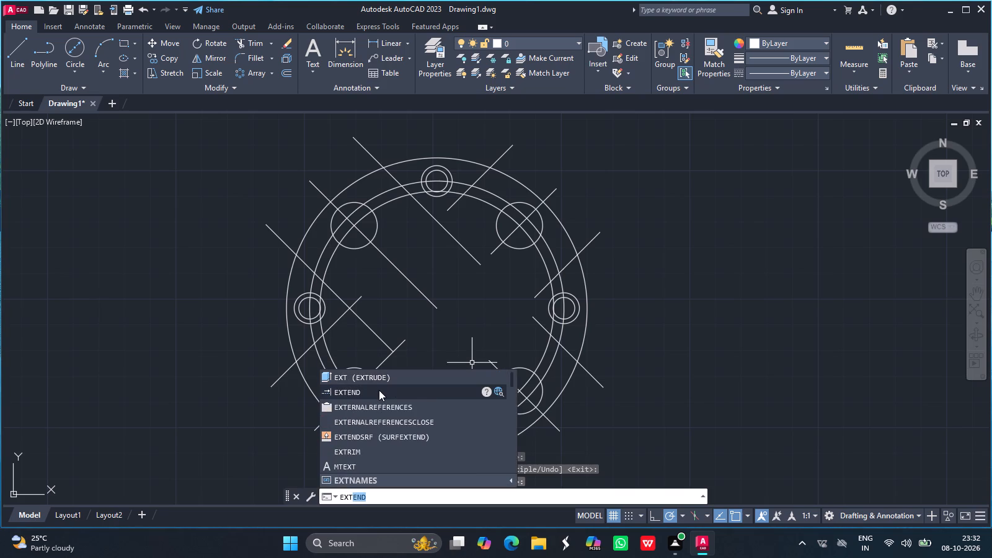
left_click(379, 390)
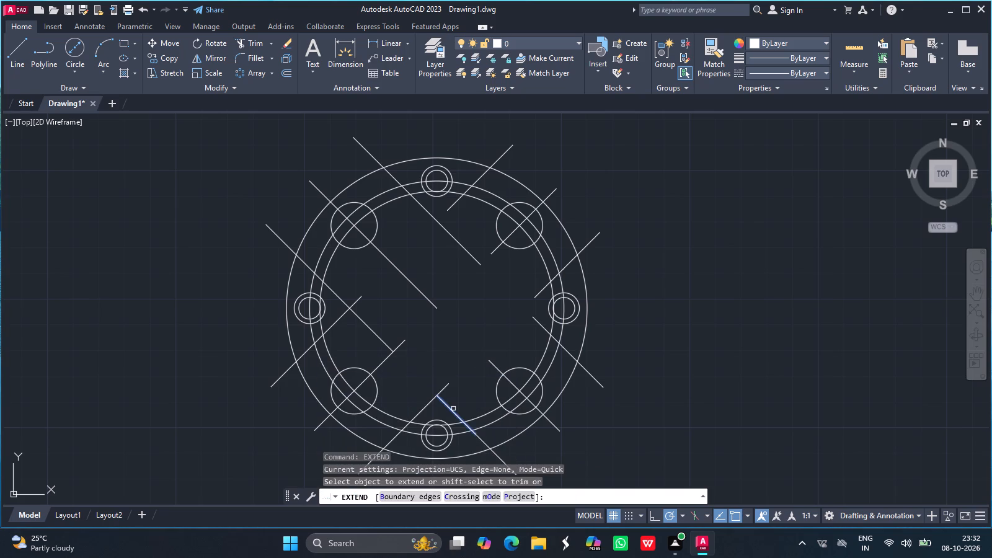
left_click(453, 409)
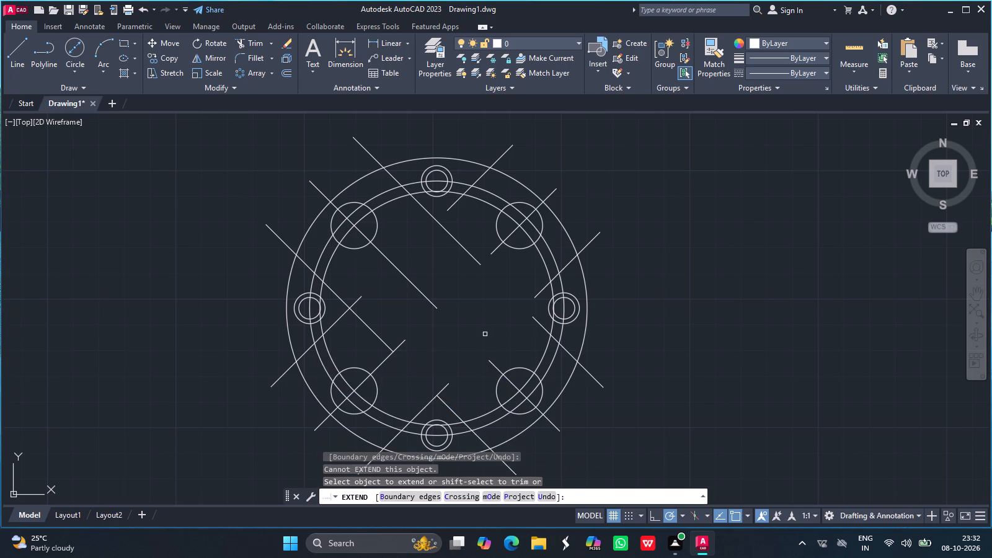
key("Escape")
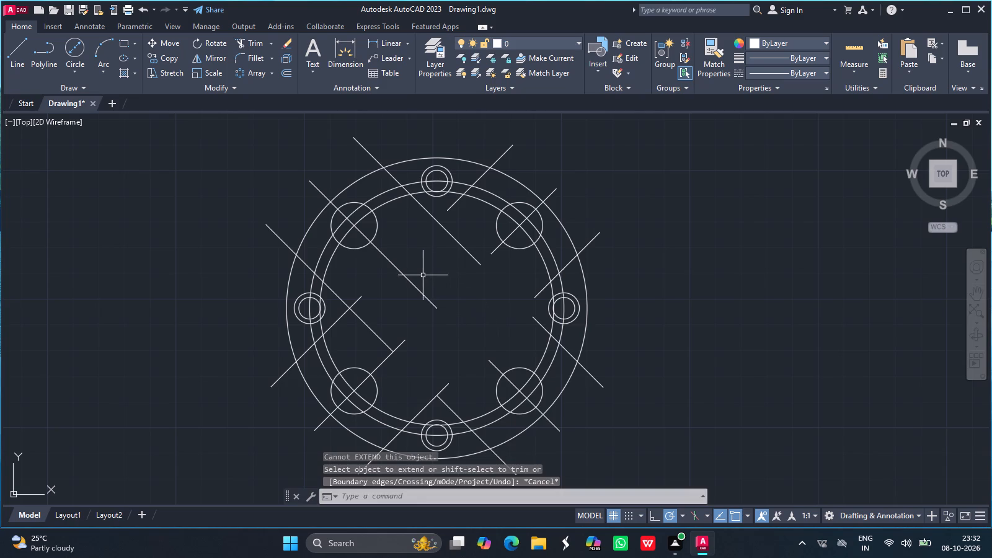
Draw a line from the inner end of the diagonal offset line above the right-hand small hole, continuing inward at 225°.
left_click(24, 60)
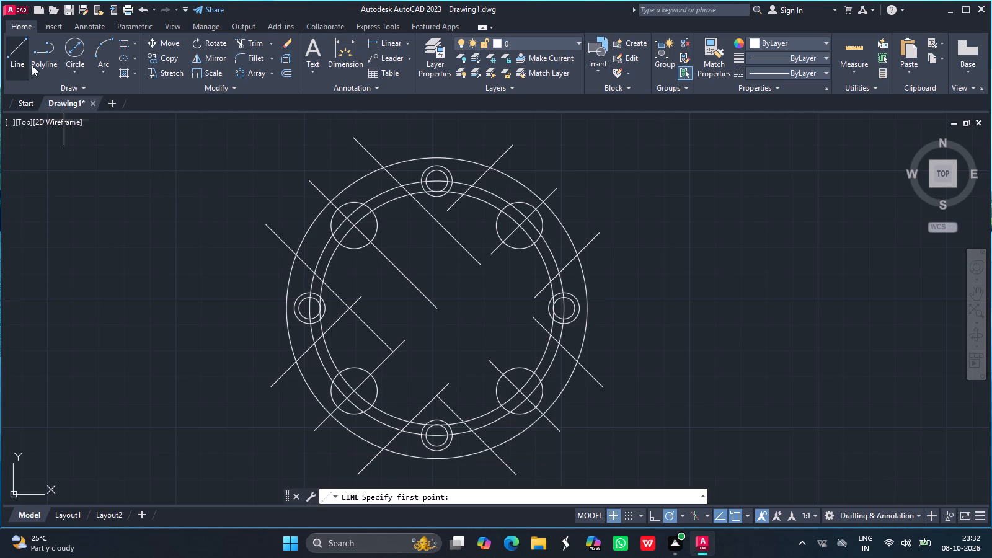
left_click_drag(534, 295, 475, 361)
left_click(475, 361)
key("Return")
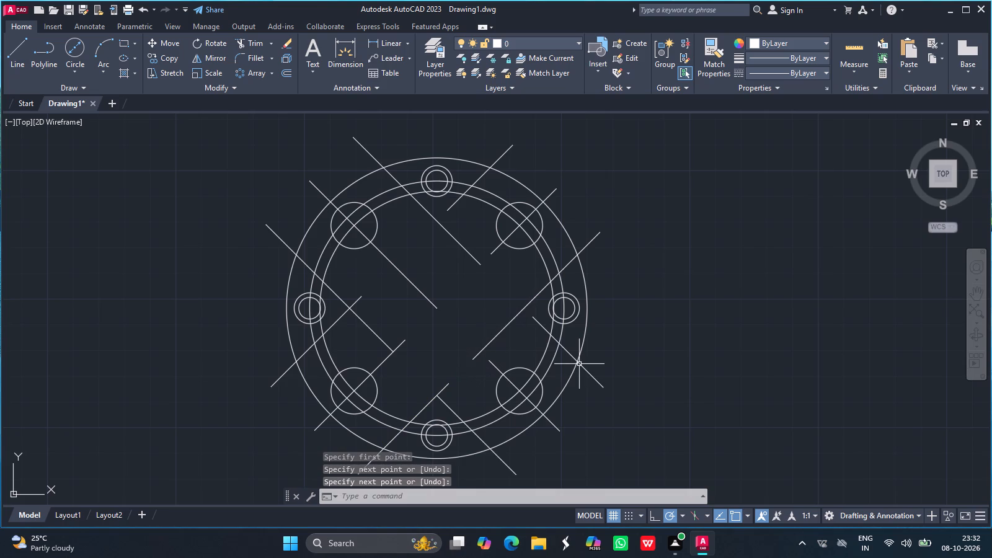
Extend the inner offset segment below the right-hand small hole to the new diagonal line.
key("w")
key("BackSpace")
type("ext")
left_click(424, 390)
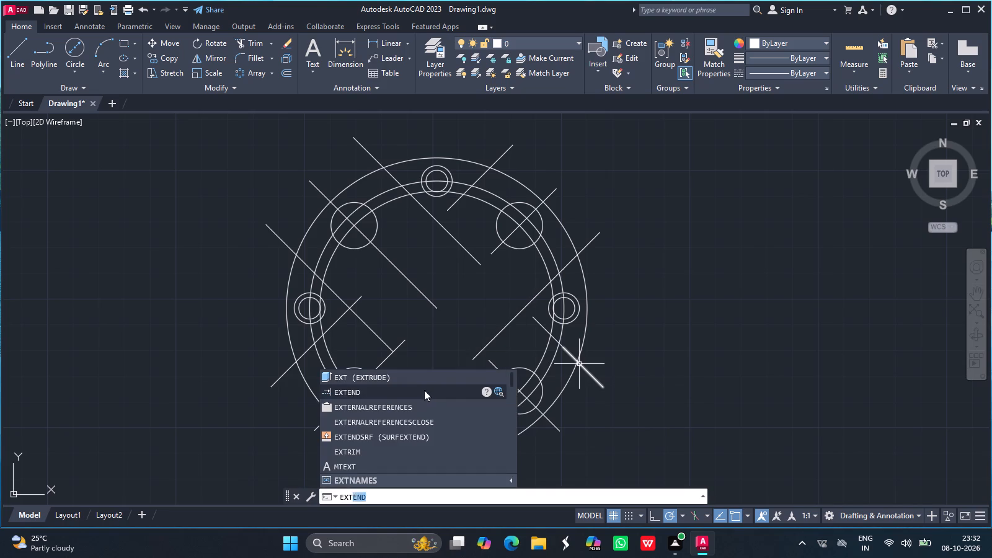
left_click(535, 317)
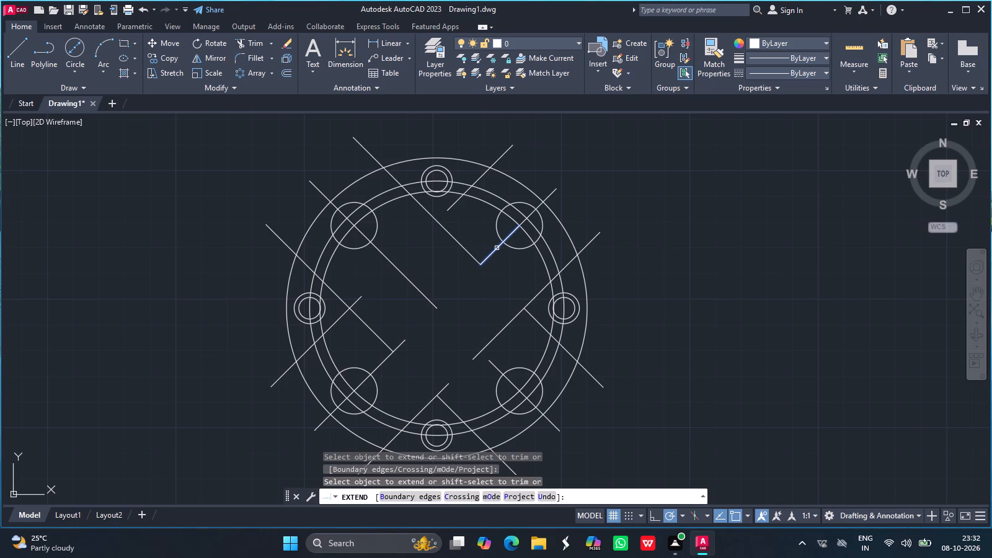
Extend the inner end of the offset segment beside the top small hole to the crossing diagonal offset line.
left_click(448, 205)
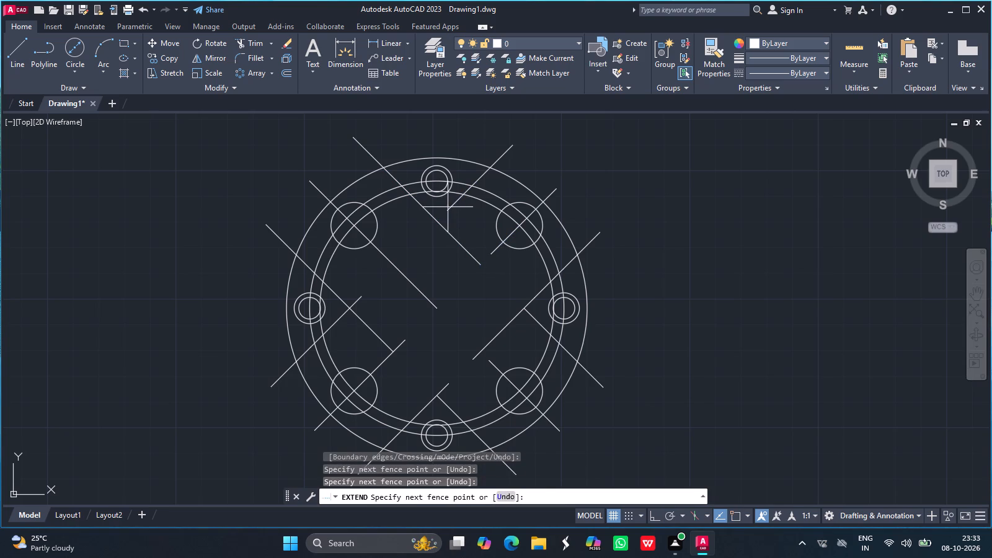
left_click(448, 210)
key("Return")
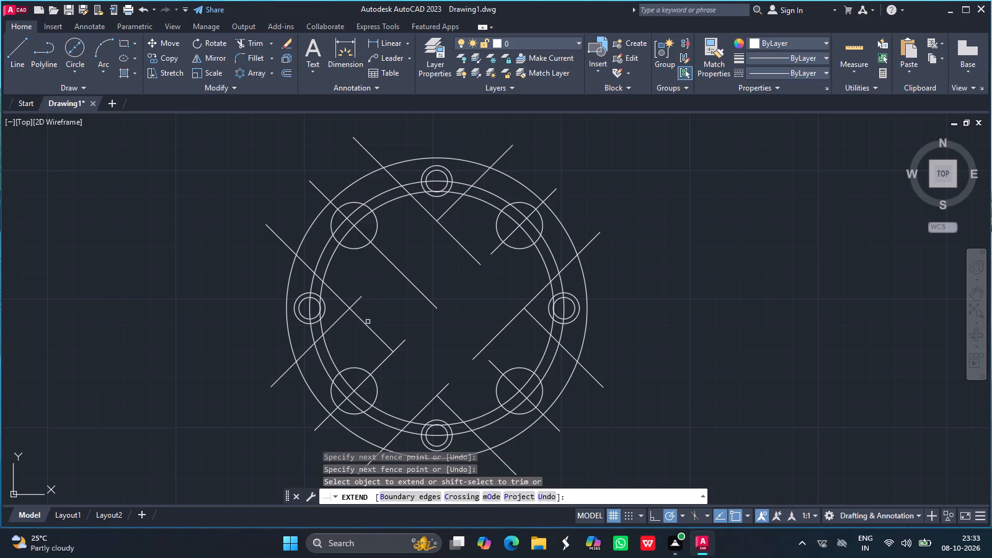
Trim the offset lines around the top small hole into a V ending on the outer circle, and the upper-right diagonal to its 18-diameter circle.
left_click(253, 41)
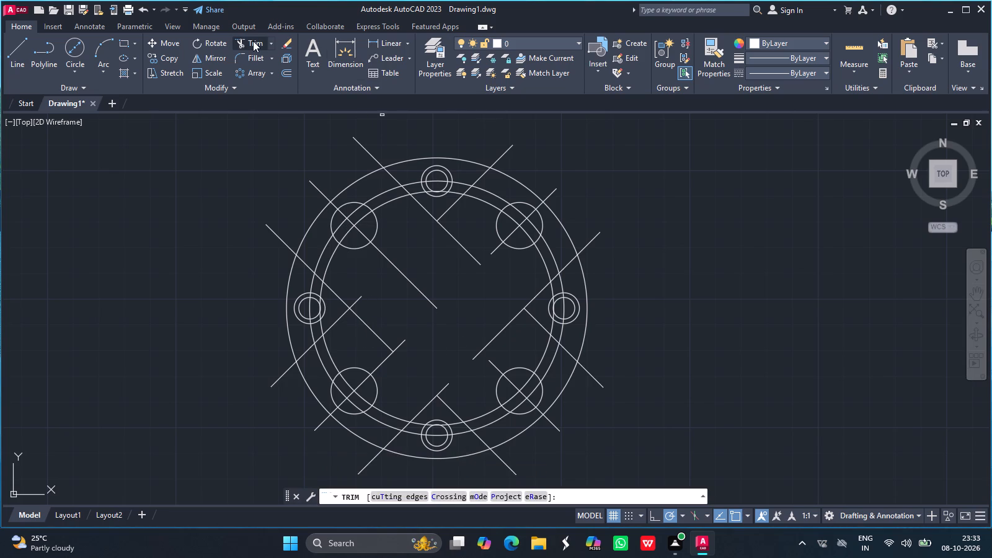
left_click(467, 247)
left_click(464, 249)
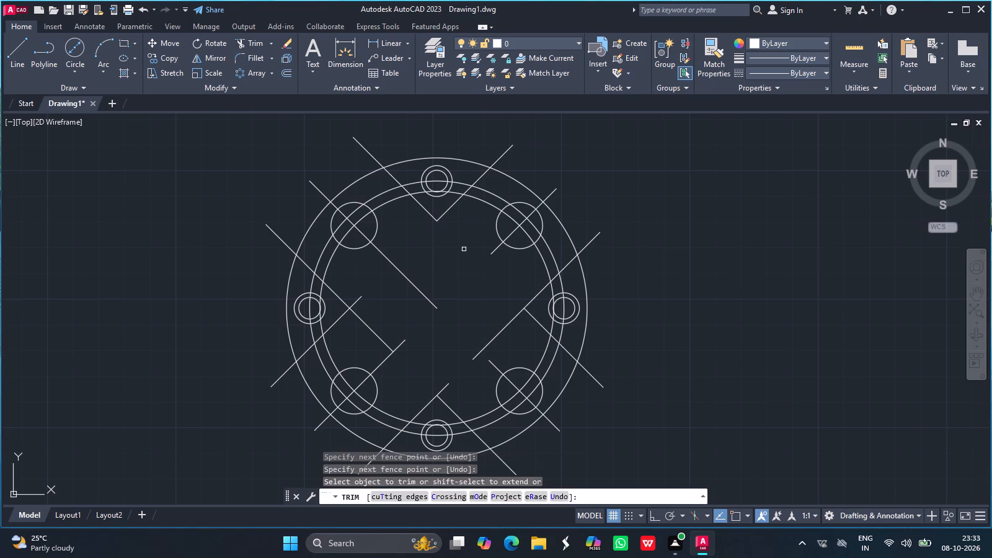
left_click(494, 253)
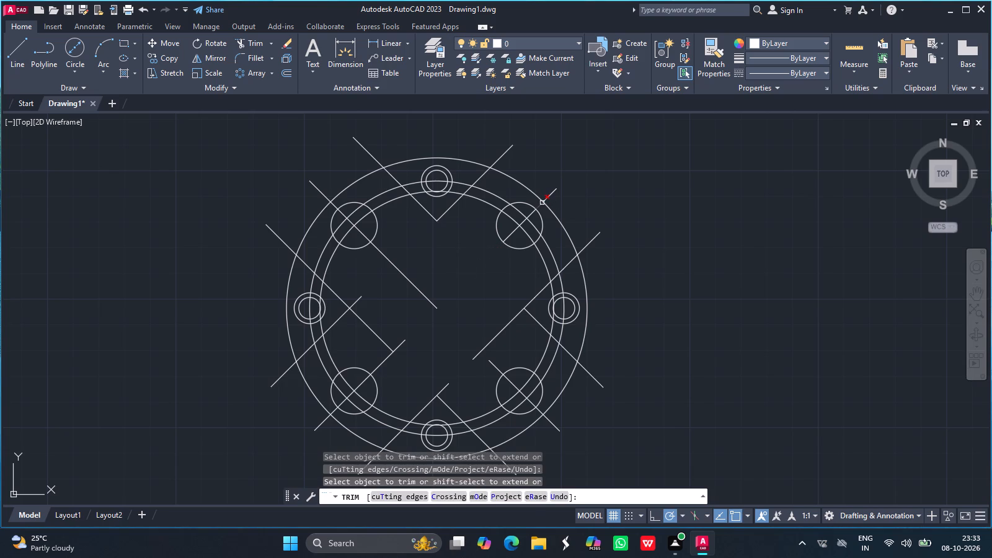
left_click_drag(542, 203, 551, 198)
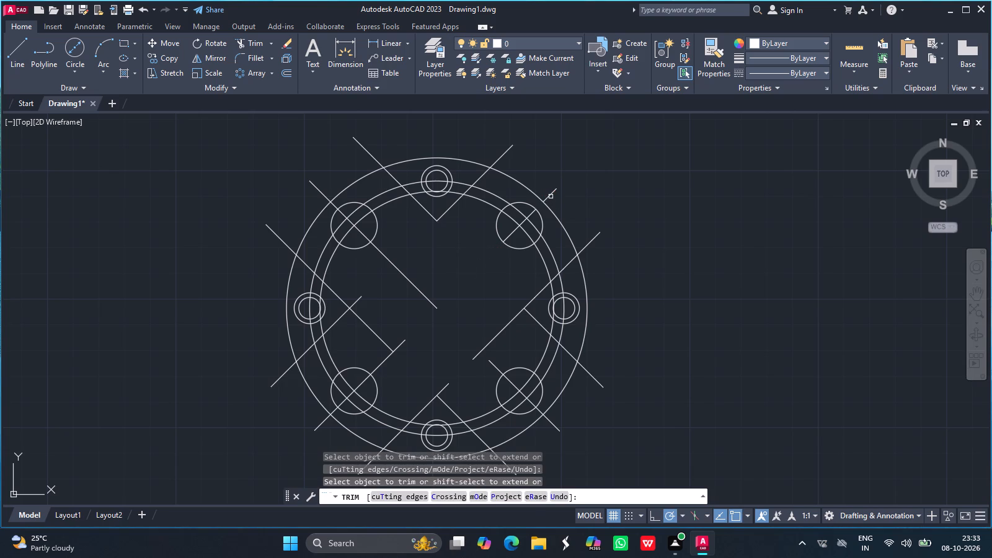
left_click(549, 195)
left_click(508, 154)
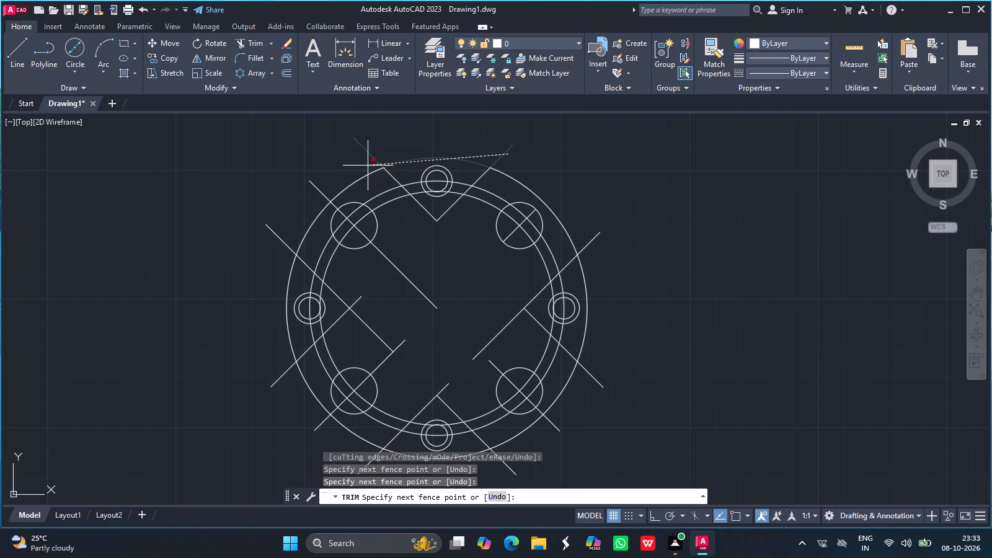
left_click(365, 155)
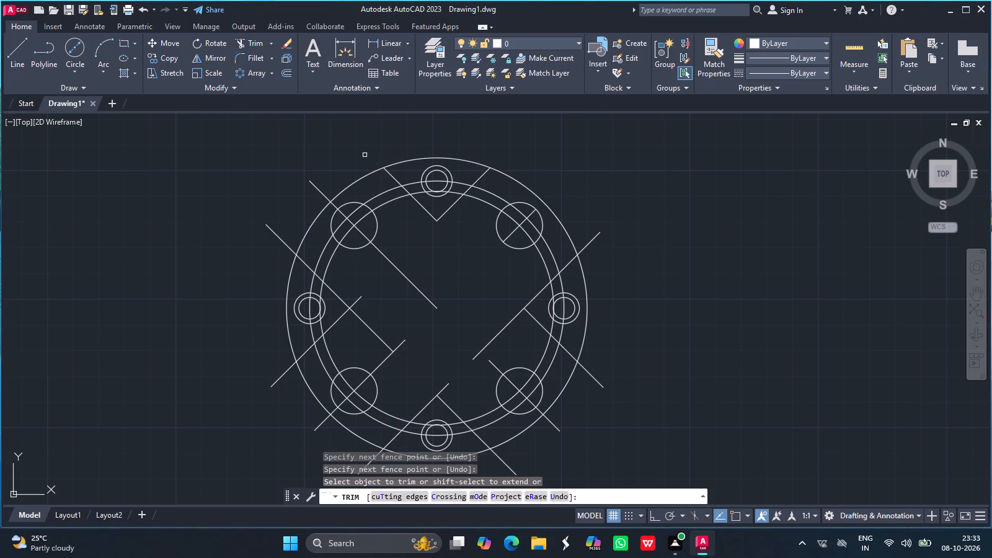
Trim the offset lines around the left small hole into a V ending on the outer circle, and the upper-left diagonal to its 18-diameter circle.
left_click_drag(322, 185, 281, 247)
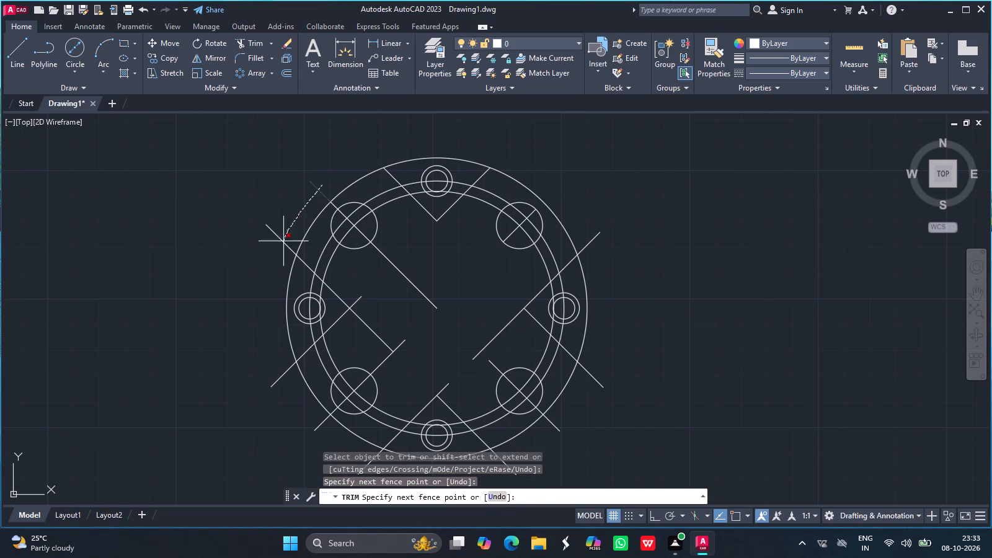
left_click_drag(281, 247, 278, 261)
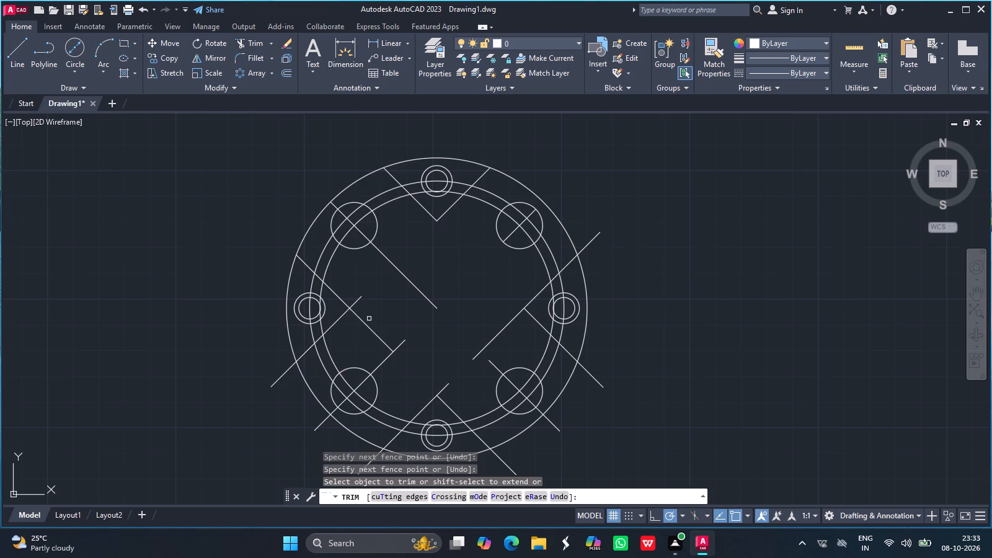
left_click(367, 326)
left_click_drag(356, 302, 396, 264)
left_click(396, 264)
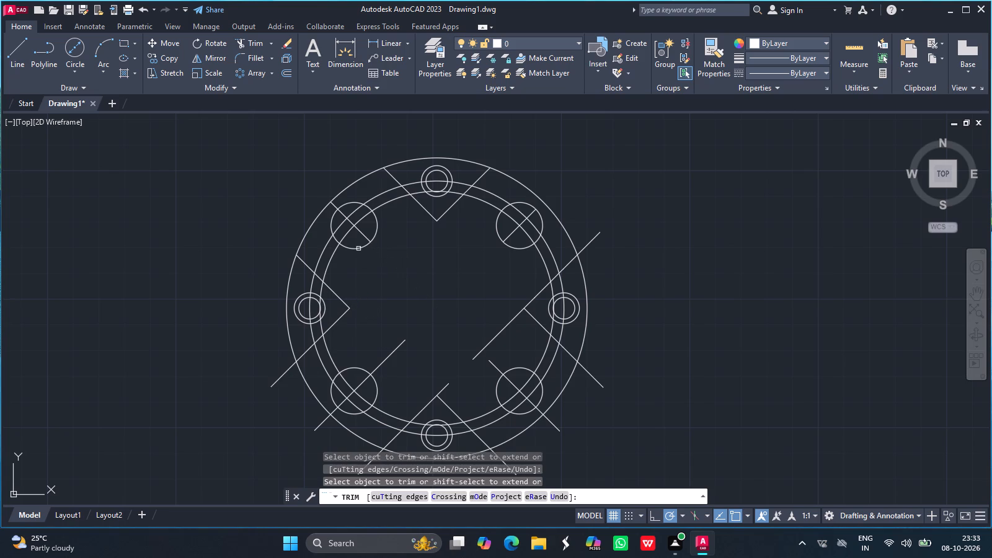
left_click(334, 203)
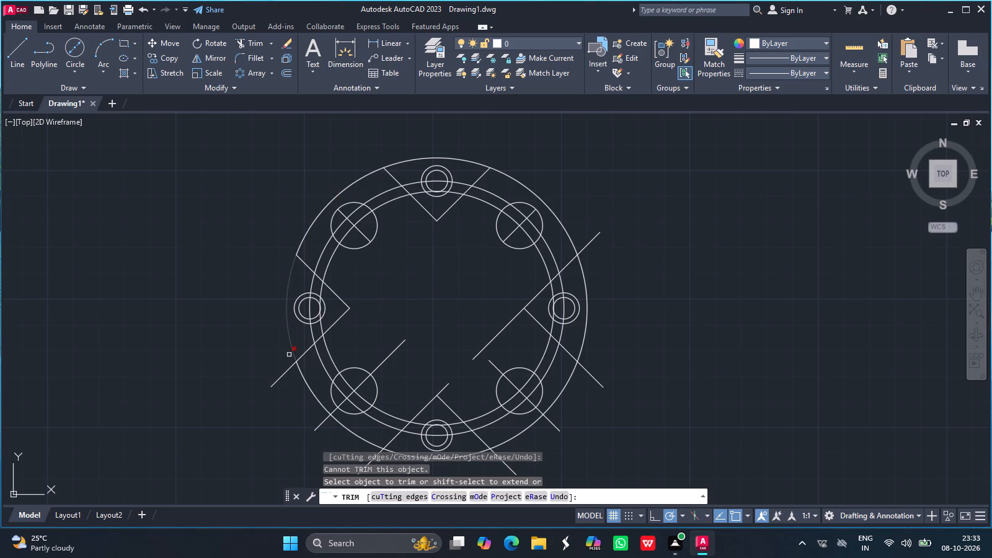
left_click(284, 373)
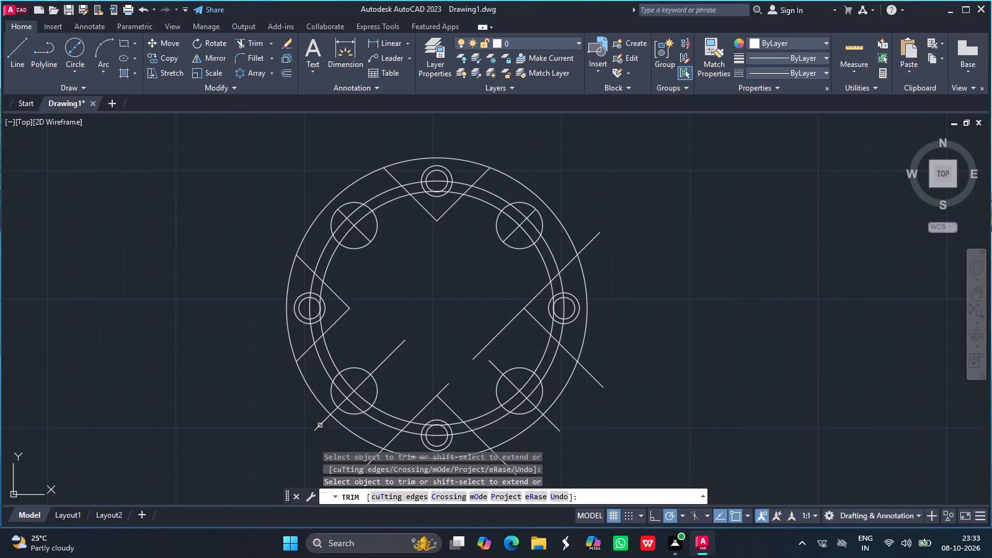
Trim both ends of the lower-left diagonal line back to its 18-diameter circle.
left_click_drag(323, 422, 390, 353)
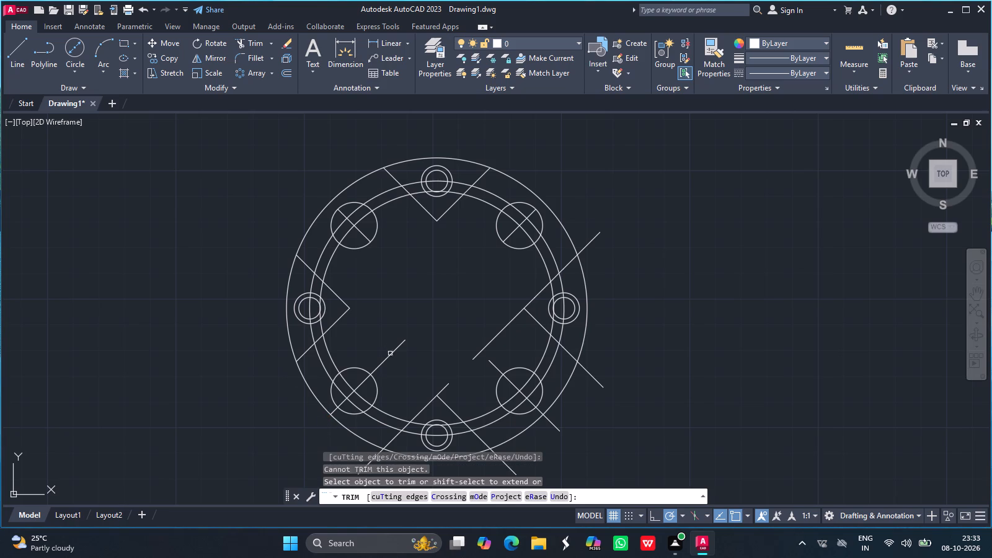
left_click_drag(390, 353, 390, 355)
left_click_drag(390, 355, 337, 412)
left_click(337, 412)
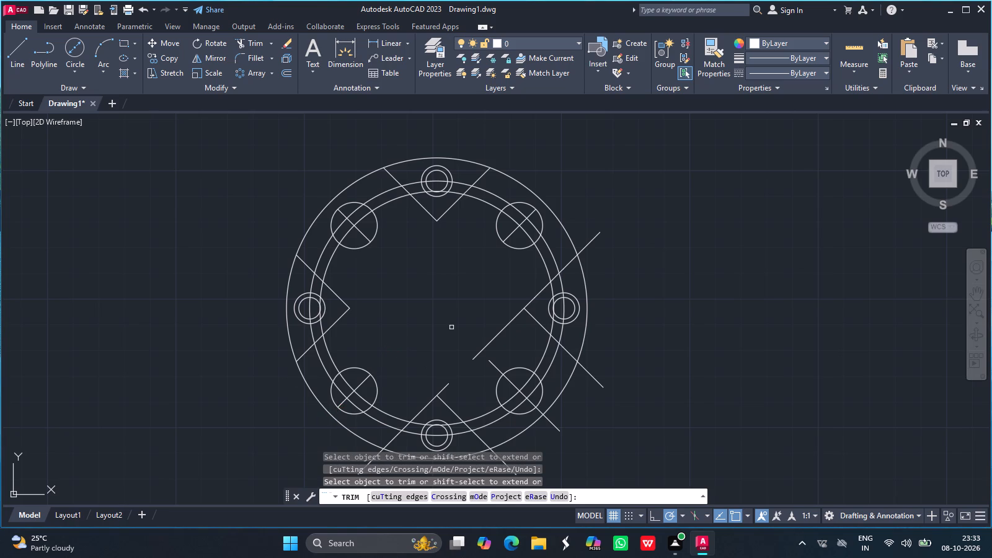
Trim the offset lines around the bottom small hole into a V ending on the outer circle.
scroll(451, 327, "down", 2, "ctrl")
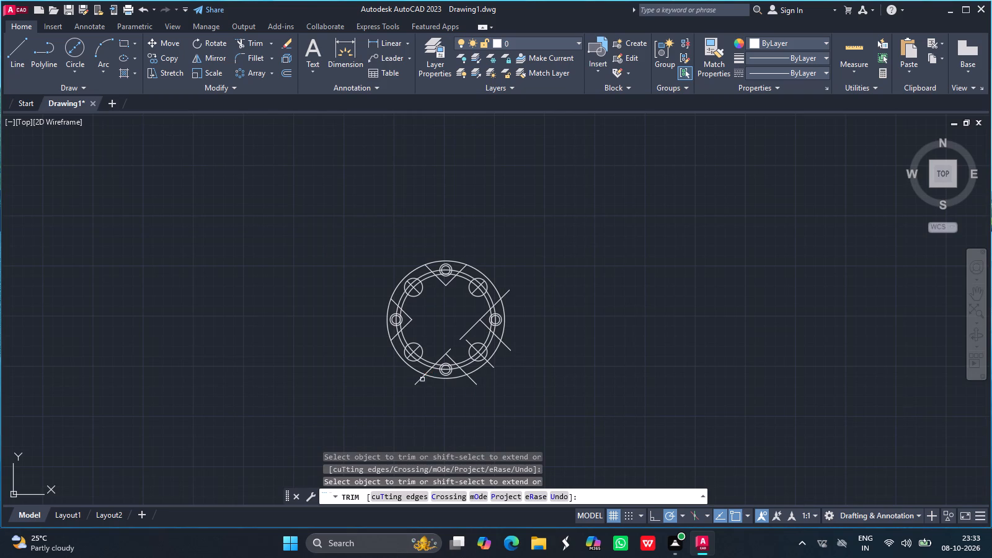
left_click_drag(420, 381, 449, 350)
left_click_drag(449, 350, 450, 350)
left_click_drag(450, 350, 474, 377)
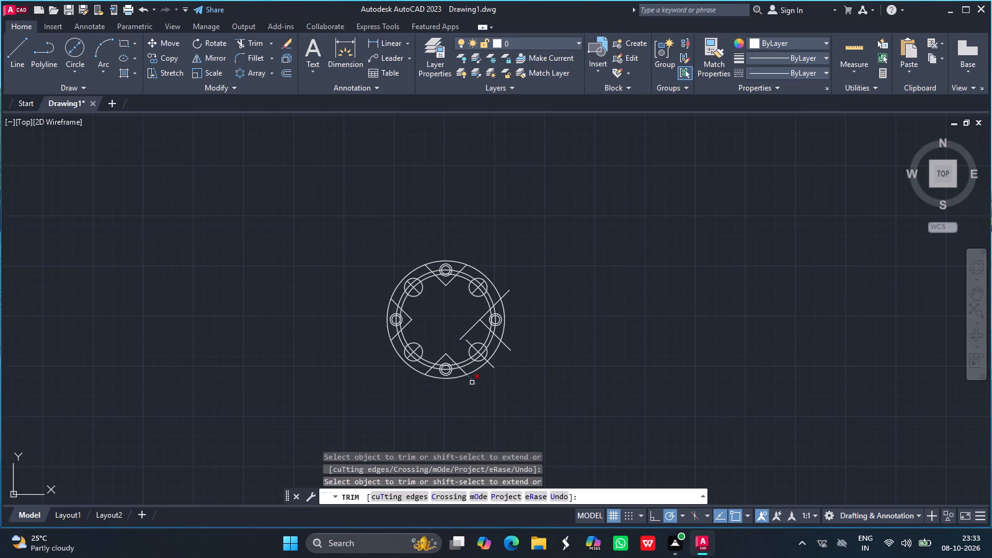
left_click(472, 383)
Trim the offset lines around the right small hole into a V ending on the outer circle, and the lower-right diagonal to its 18-diameter circle.
left_click_drag(484, 368, 497, 353)
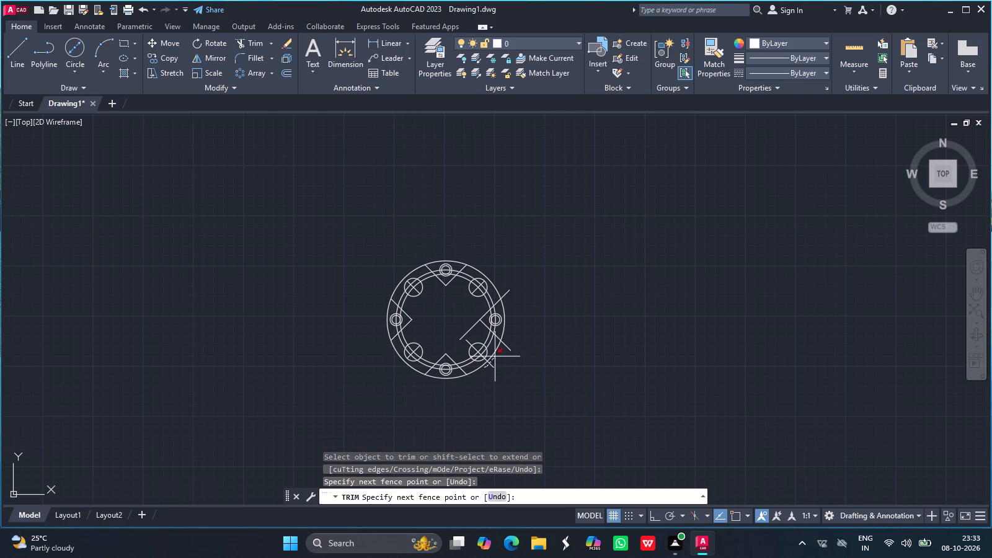
left_click_drag(497, 353, 507, 335)
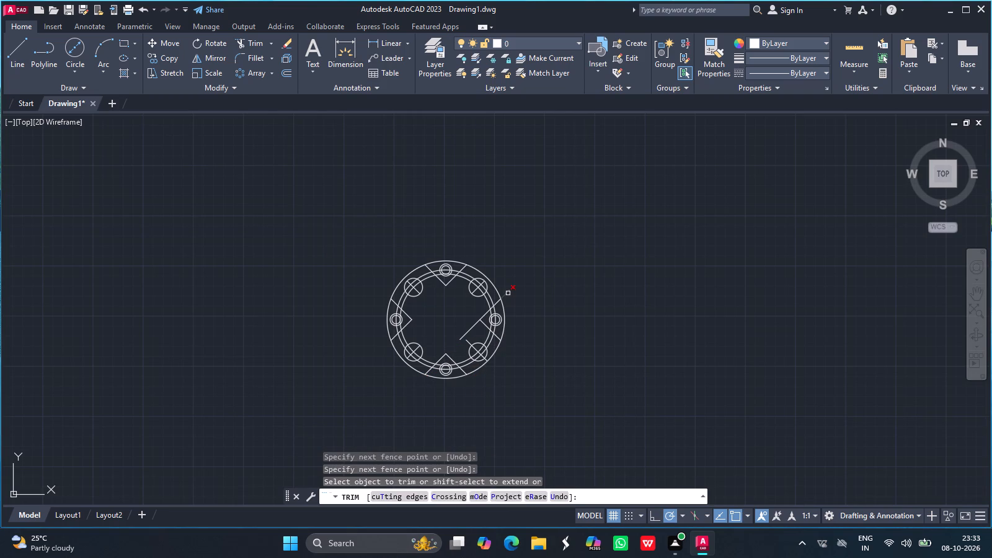
left_click_drag(507, 293, 470, 328)
left_click(470, 328)
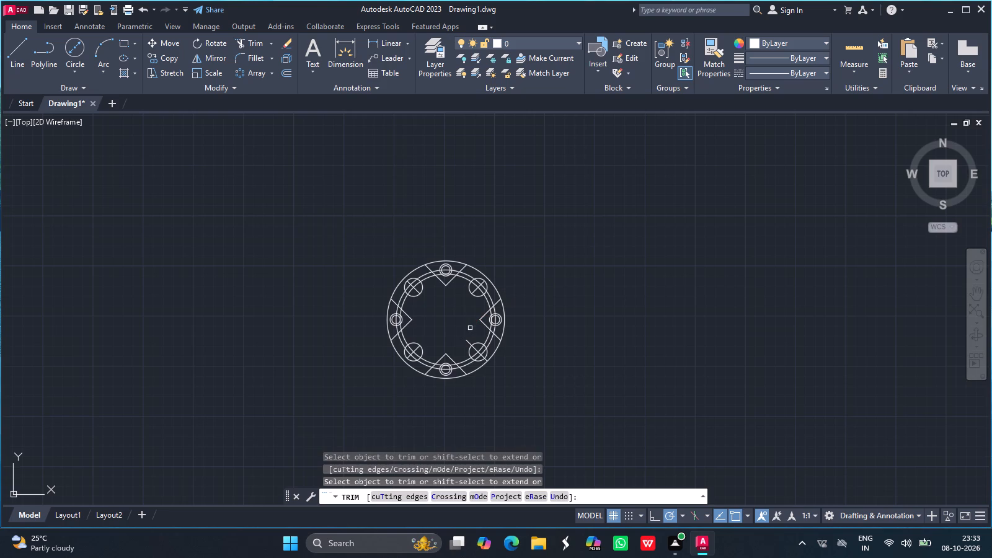
left_click_drag(468, 342, 479, 355)
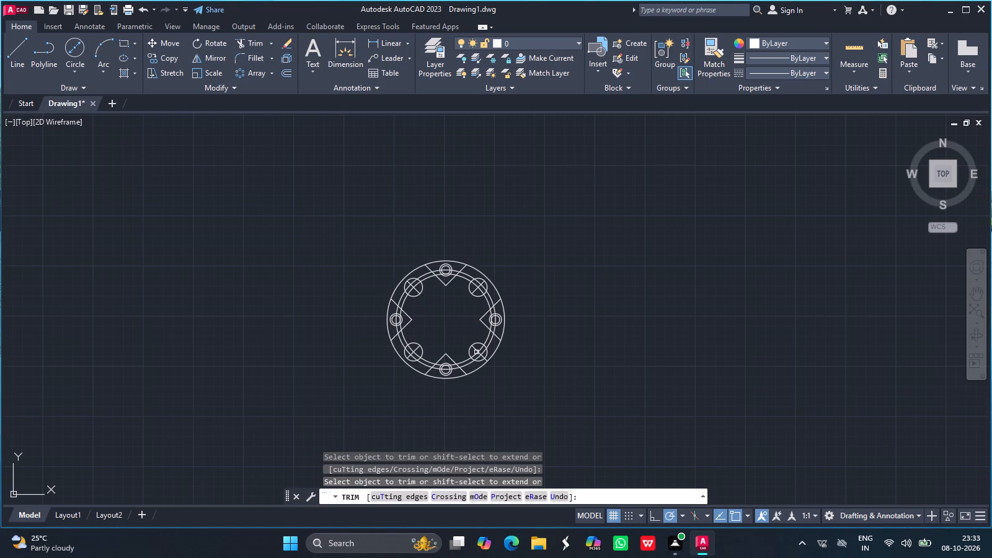
left_click_drag(479, 355, 486, 361)
left_click(486, 361)
key("Return")
Draw a vertical centre line from the bottom quadrant to the top quadrant of the outer circle.
scroll(505, 335, "up", 2, "ctrl")
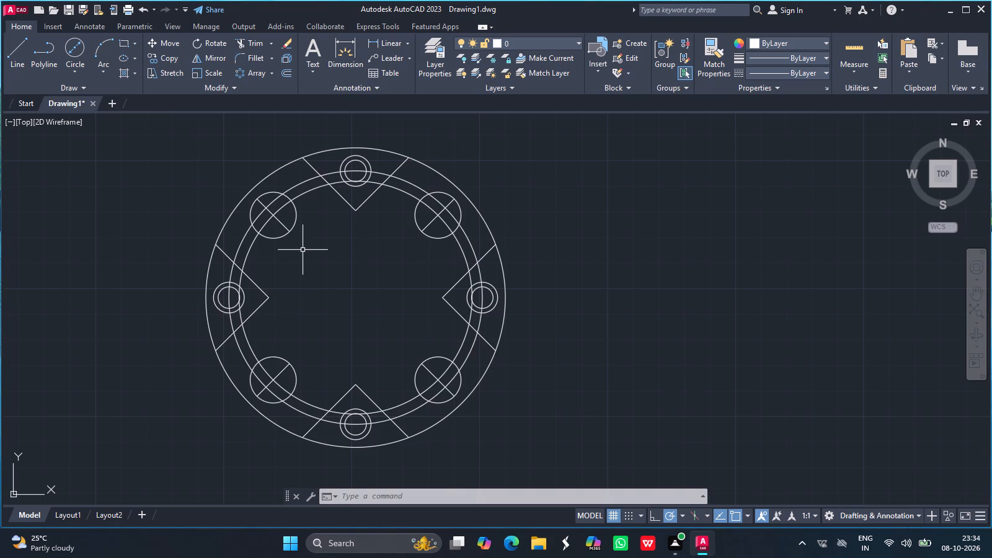
left_click(19, 56)
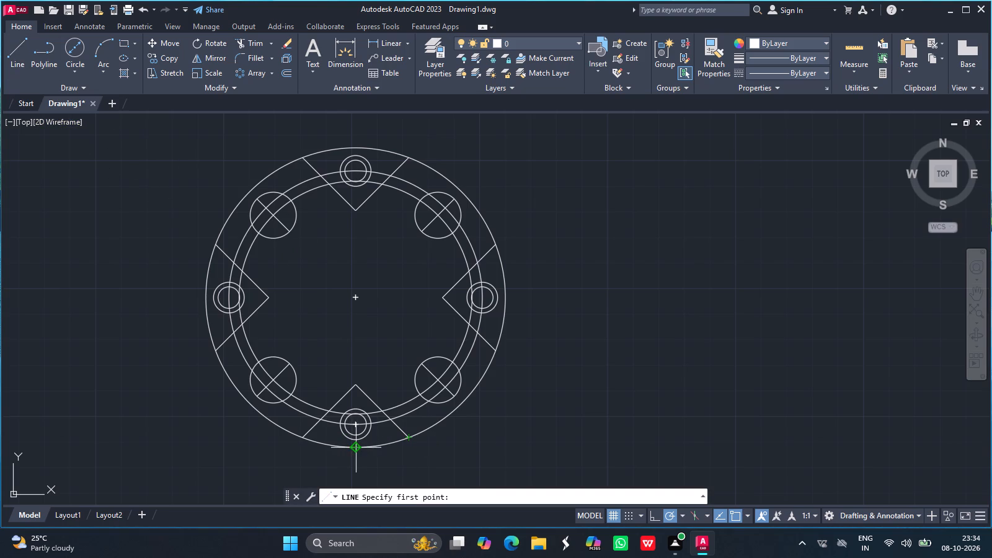
left_click_drag(356, 448, 329, 184)
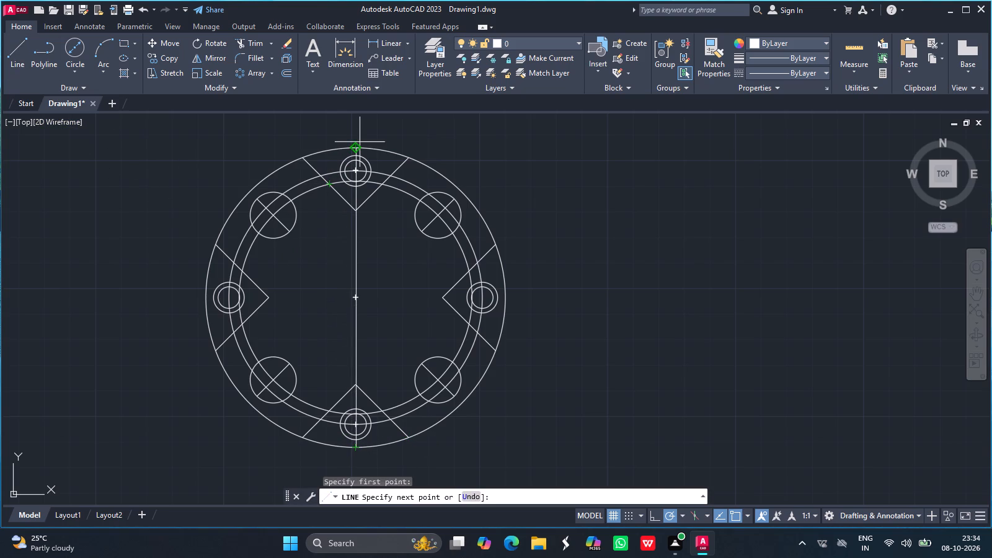
left_click(355, 146)
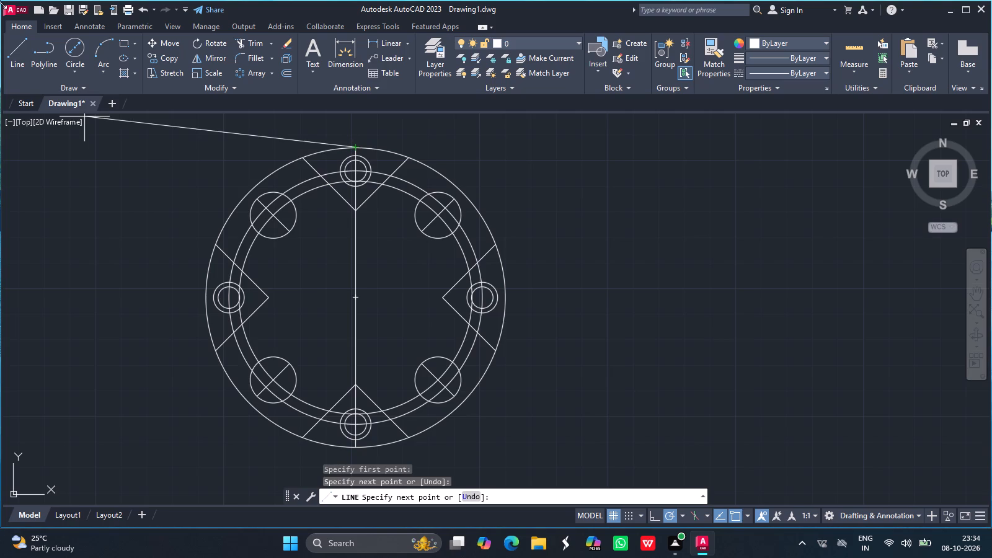
key("Return")
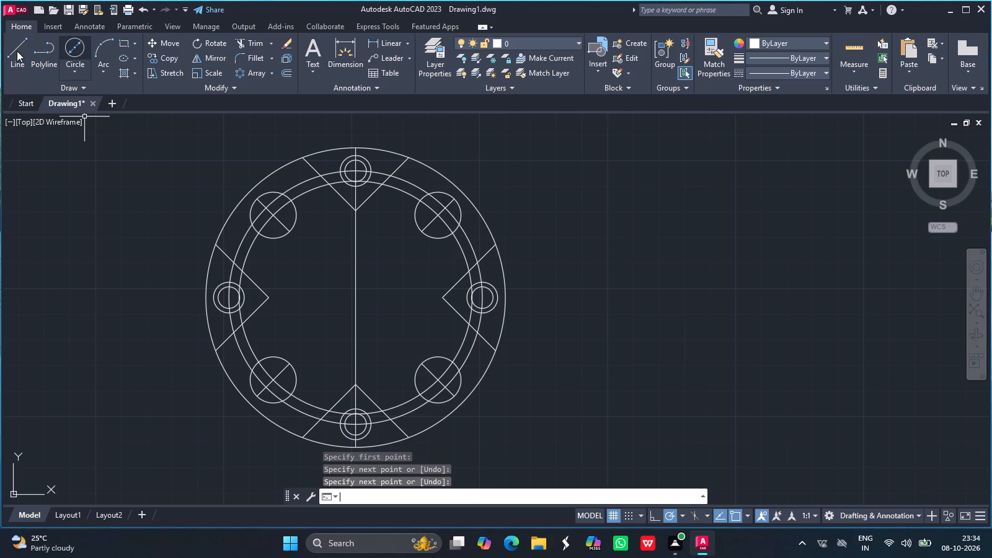
Draw a horizontal centre line from the left quadrant to the right quadrant of the outer circle.
left_click(17, 51)
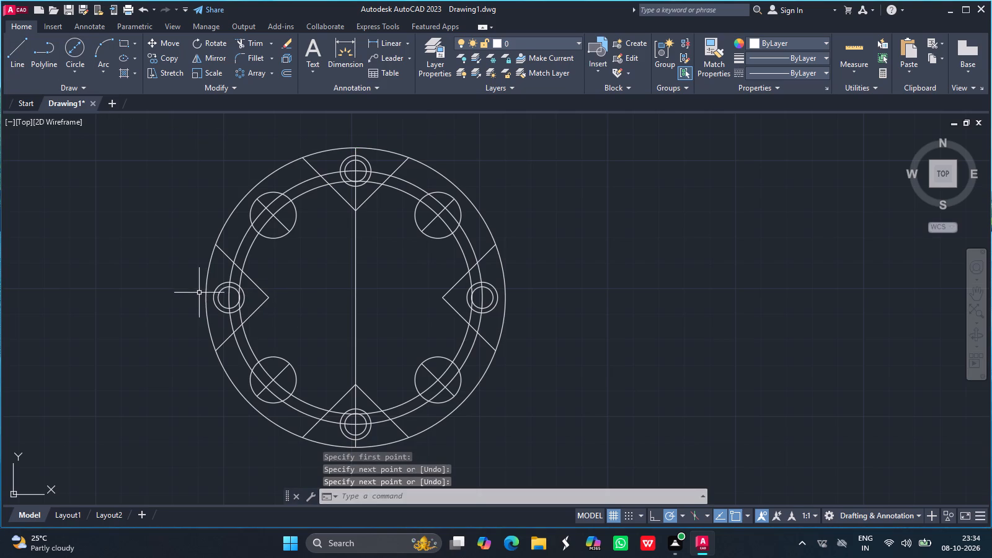
left_click(10, 58)
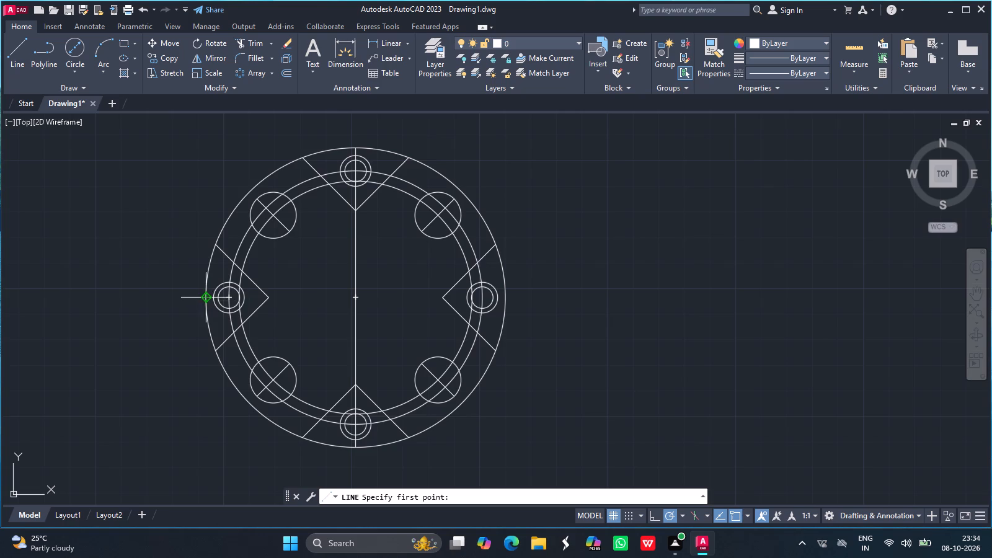
left_click_drag(206, 300, 460, 311)
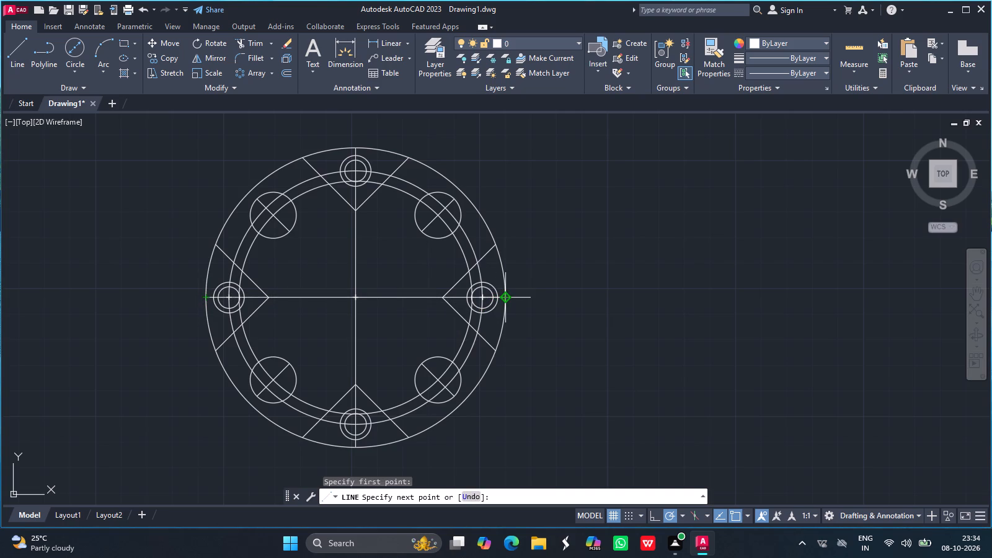
left_click(504, 296)
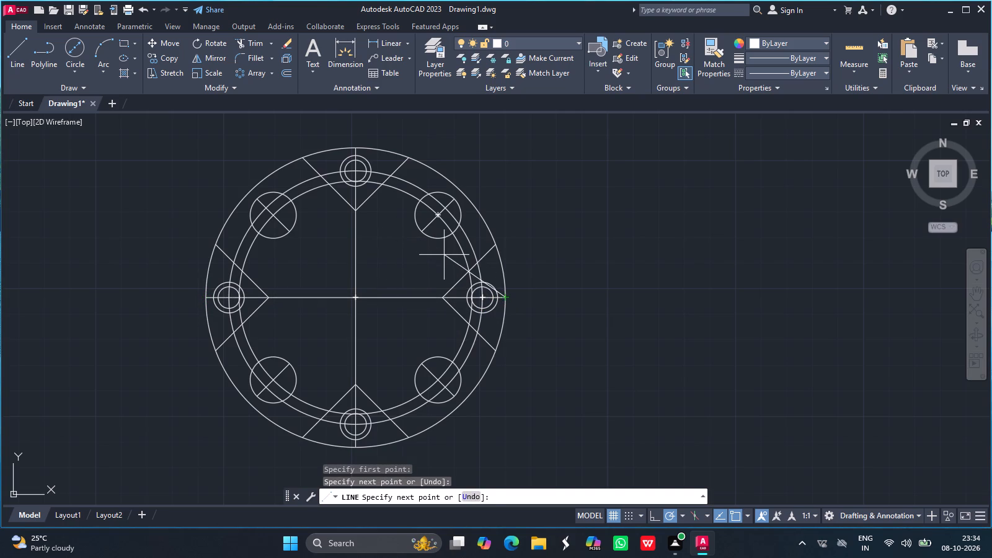
key("Return")
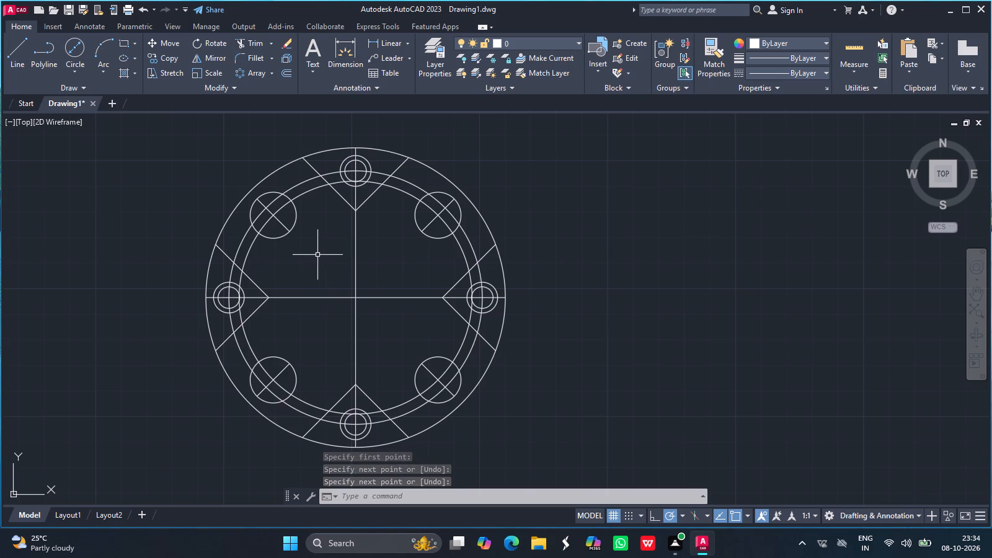
Load the CENTER linetype from acadiso.lin into the drawing.
left_click(299, 184)
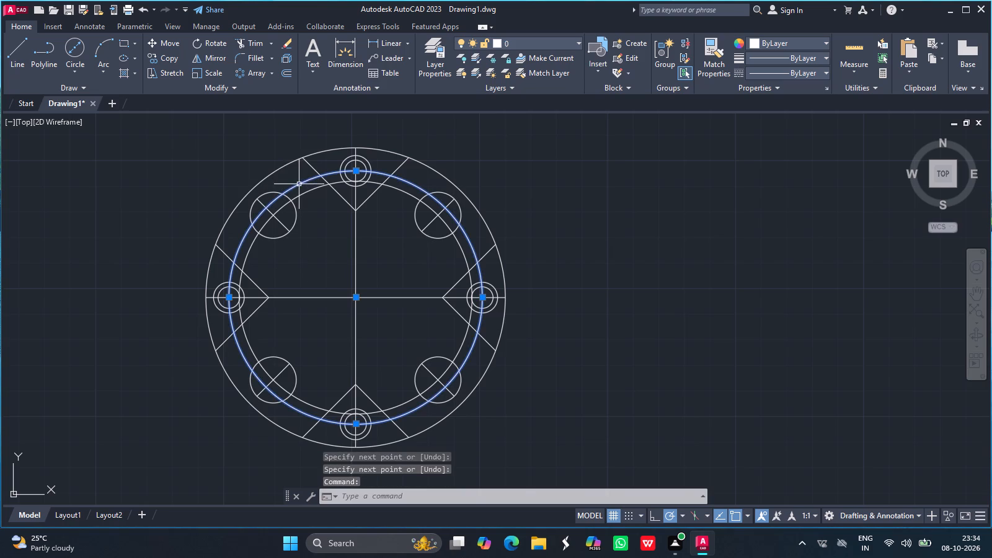
left_click(312, 186)
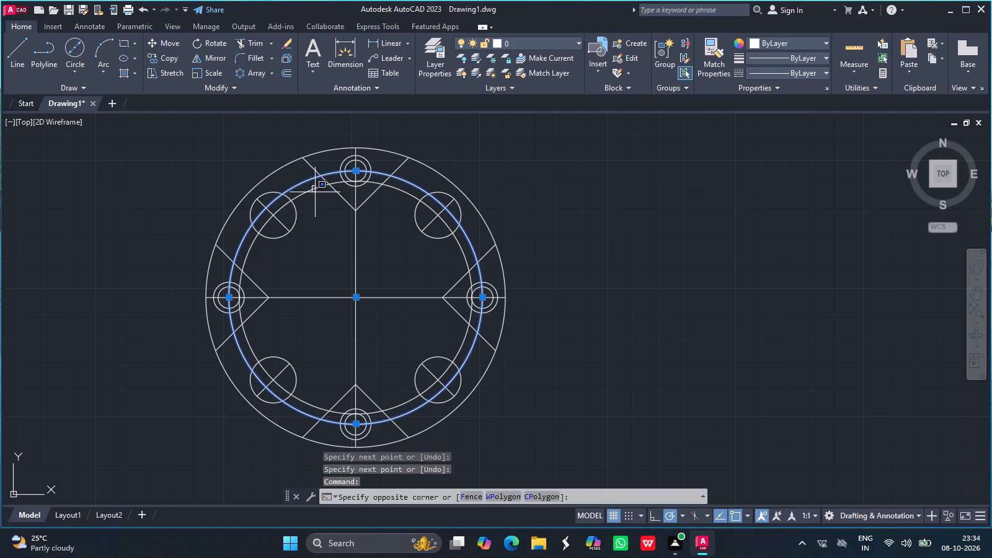
left_click(315, 192)
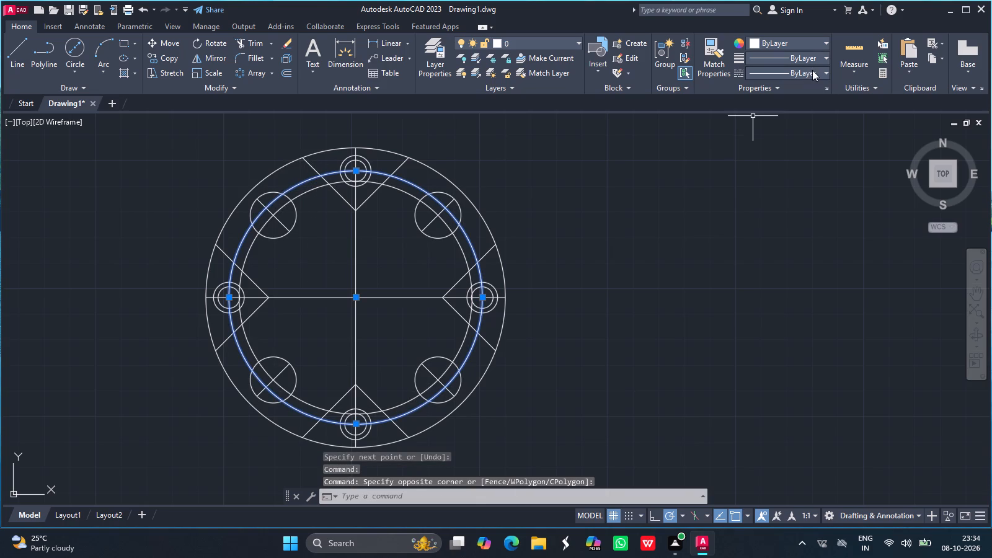
left_click(812, 70)
left_click(777, 131)
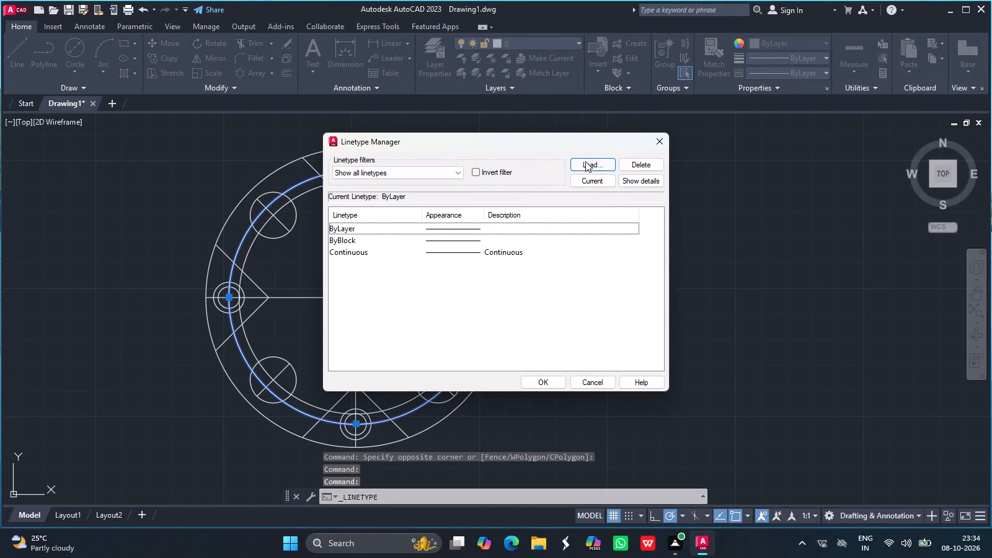
left_click(585, 164)
scroll(455, 244, "down", 3)
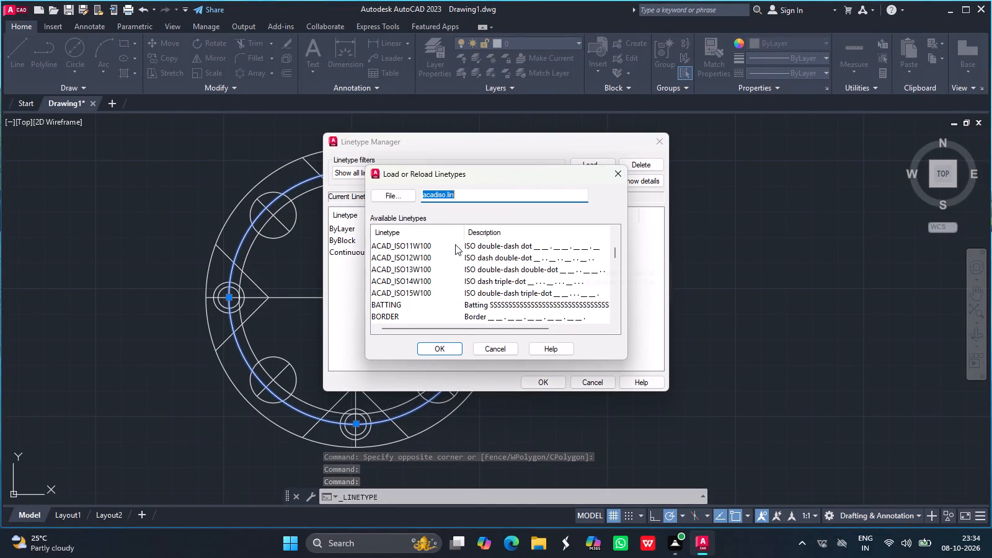
scroll(428, 272, "down", 1)
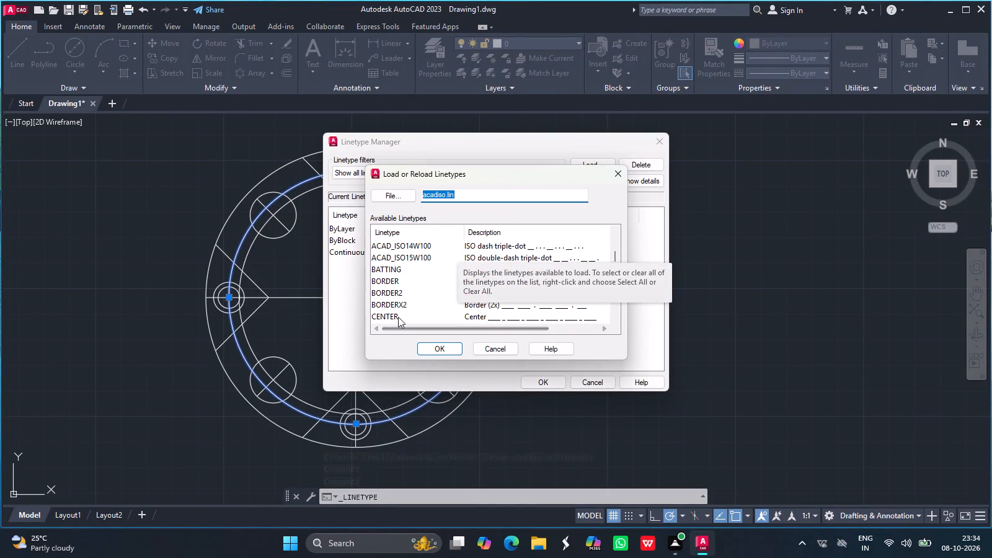
left_click(398, 317)
left_click(436, 347)
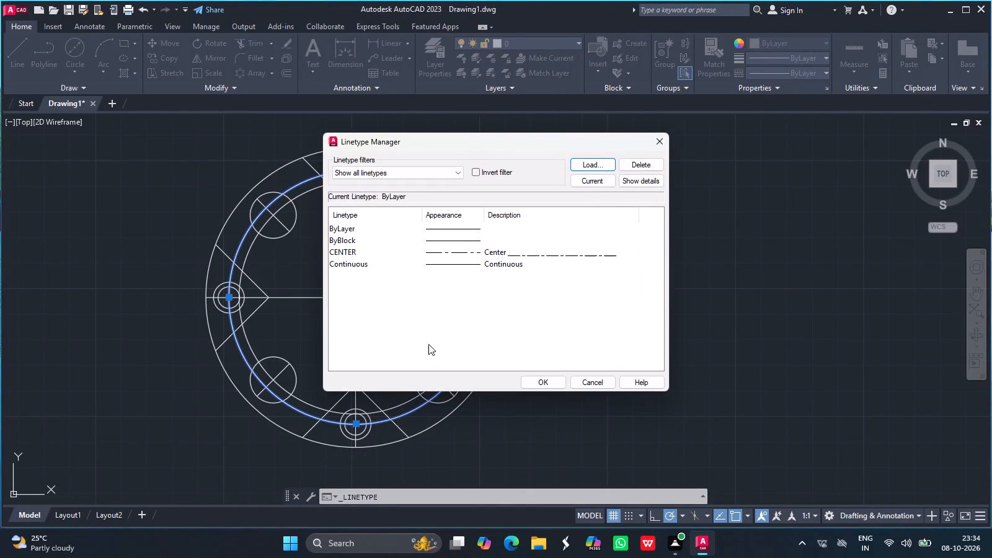
left_click(555, 389)
left_click(549, 383)
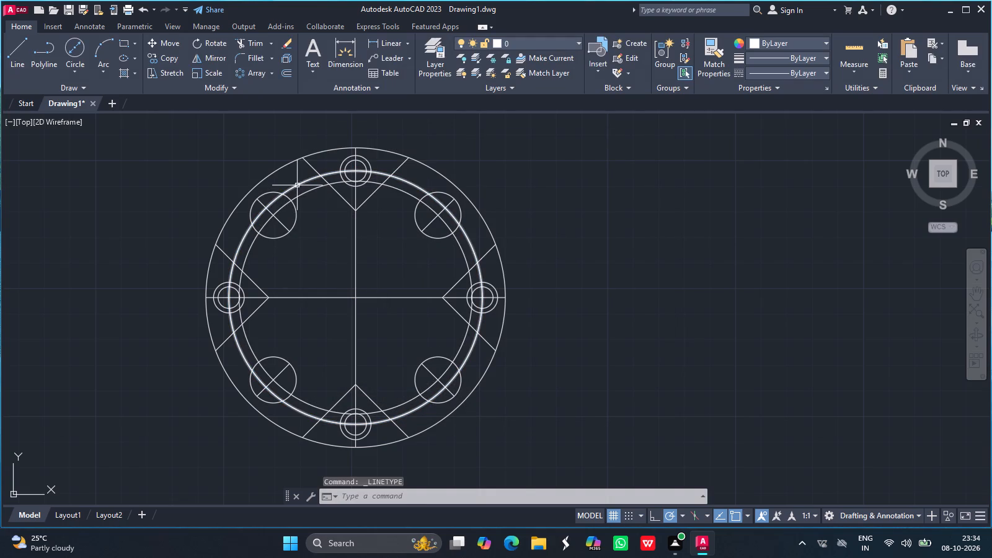
Apply the CENTER linetype to the two inner concentric circles, the vertical and horizontal centre lines, and the diagonals inside the four 18-diameter circles.
left_click_drag(298, 185, 304, 193)
left_click(304, 193)
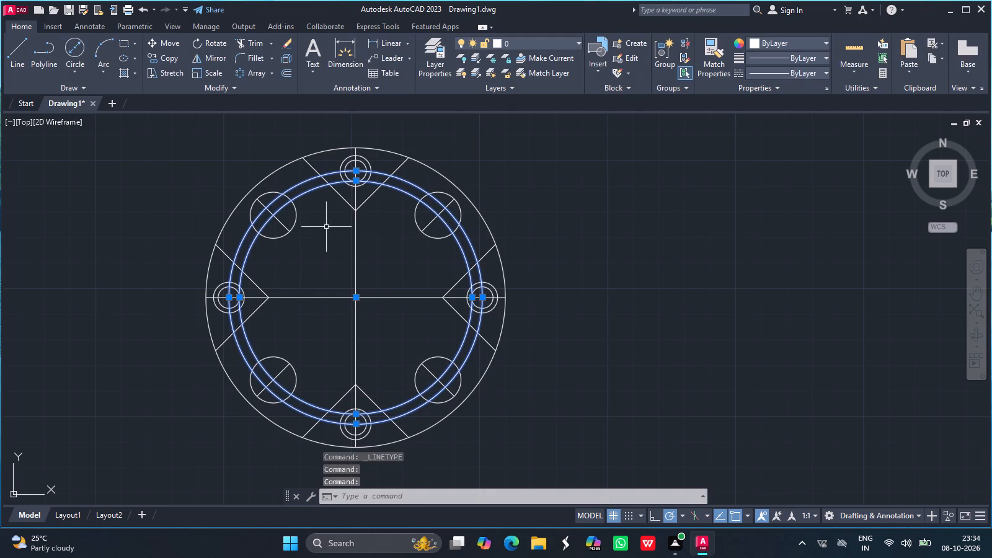
left_click_drag(355, 237, 293, 294)
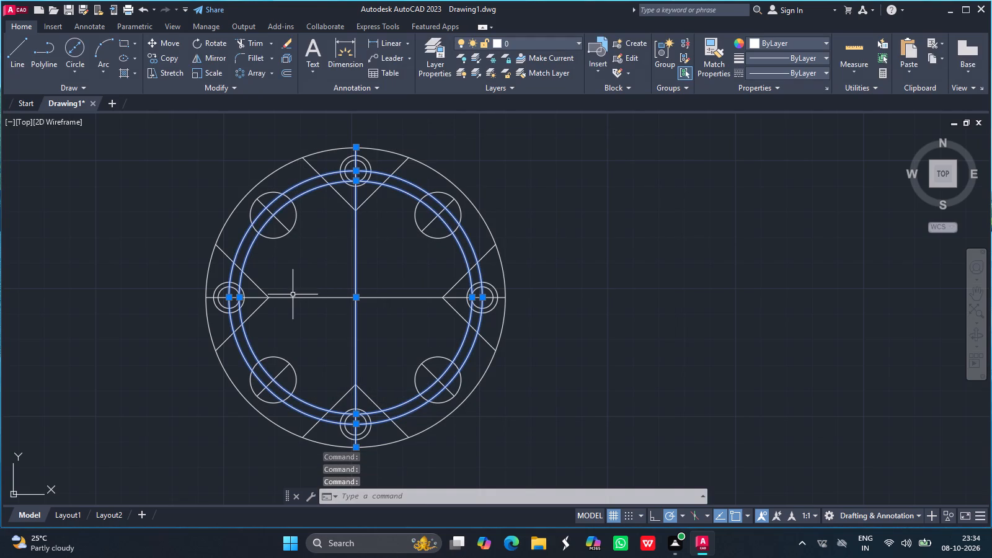
left_click_drag(293, 294, 295, 298)
left_click(295, 298)
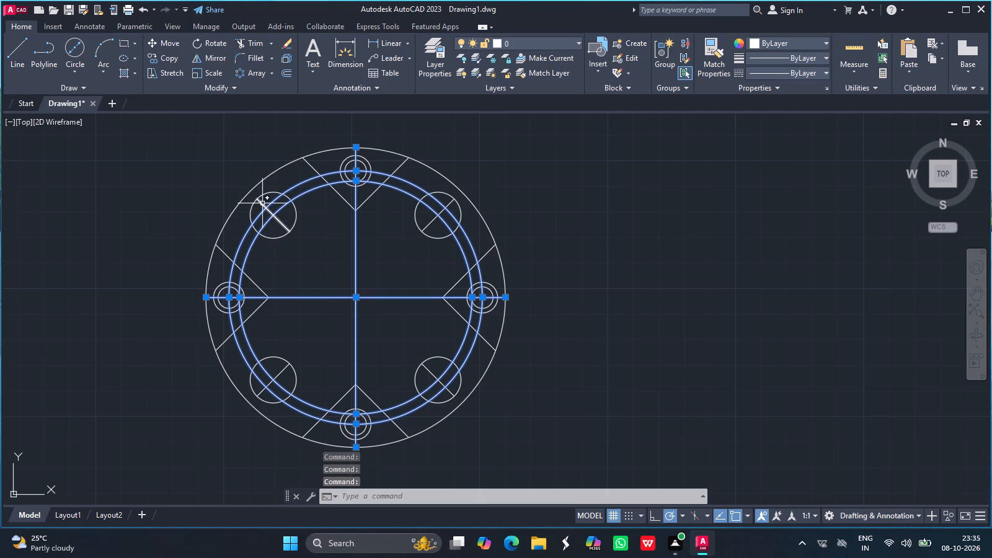
left_click(262, 203)
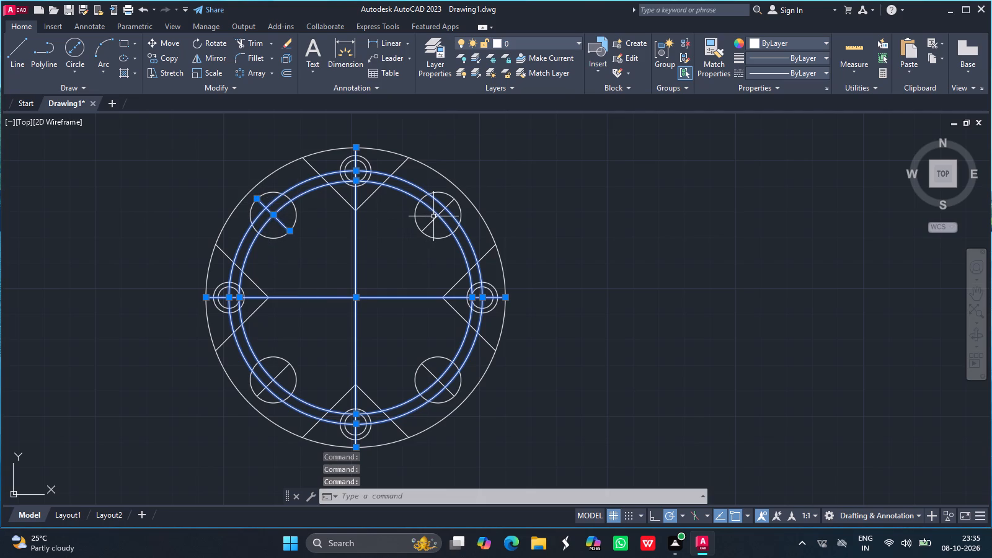
left_click(433, 216)
left_click(449, 206)
left_click(432, 371)
left_click_drag(448, 389, 349, 423)
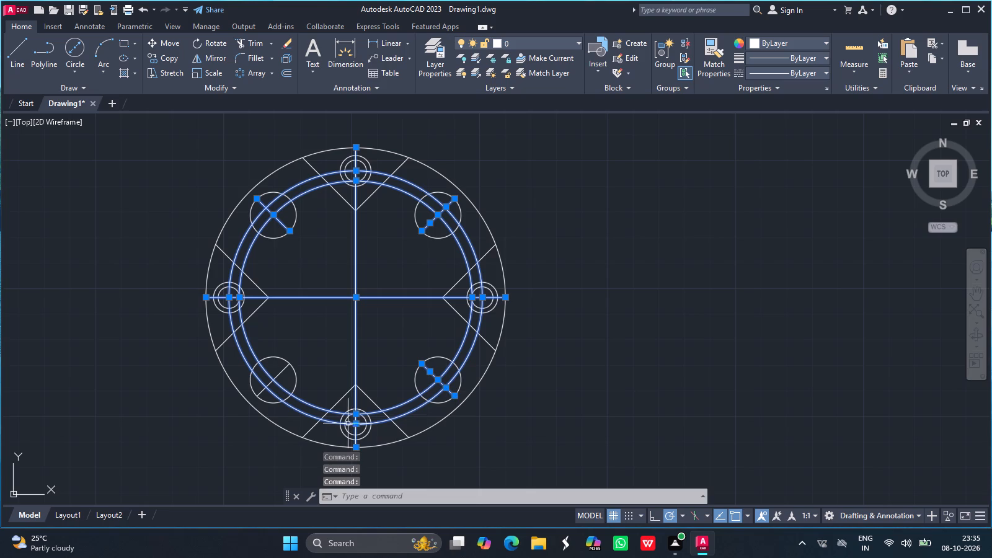
left_click_drag(349, 423, 281, 372)
left_click_drag(281, 372, 260, 391)
left_click(260, 391)
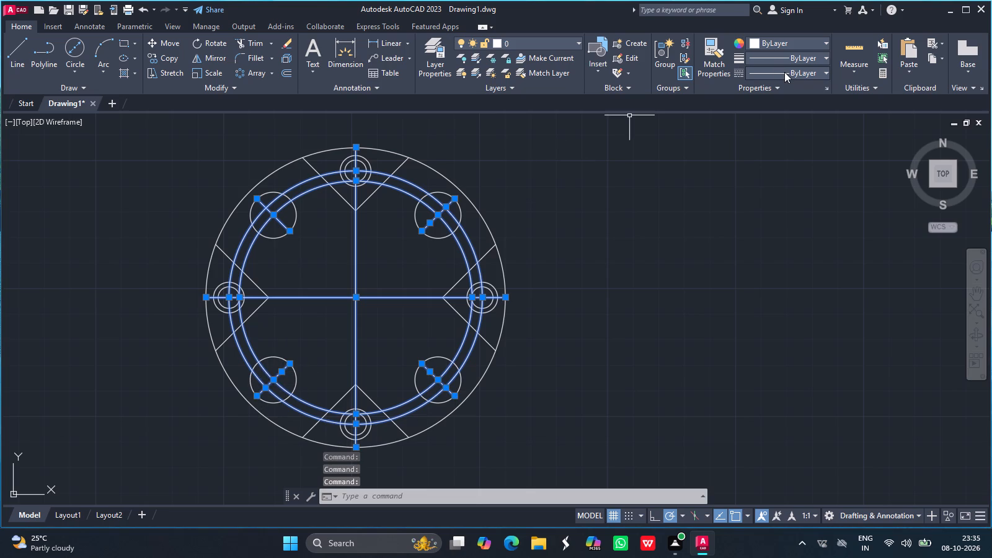
left_click(784, 72)
left_click(786, 110)
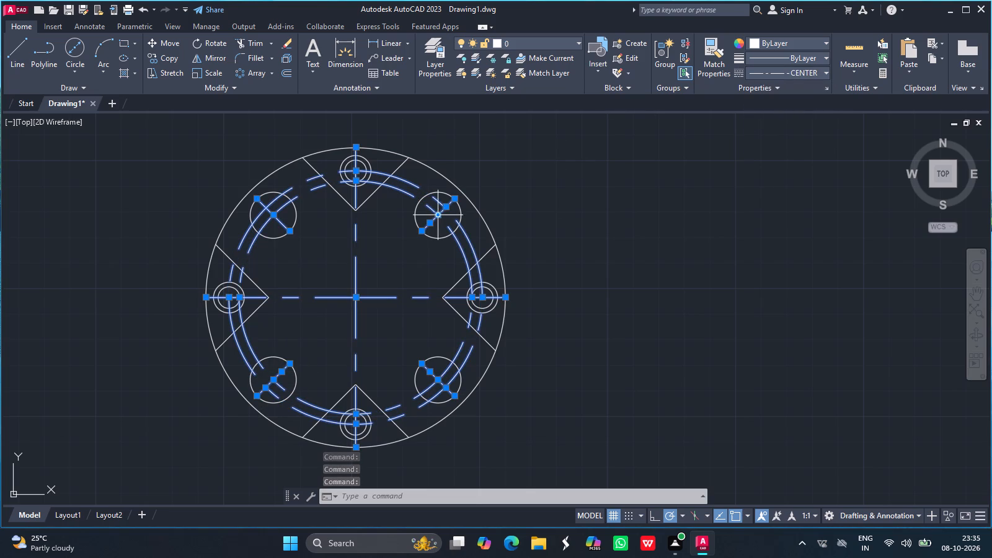
Set the linetype scale of the selected centre lines and circles to 0.25.
right_click(441, 212)
left_click(492, 500)
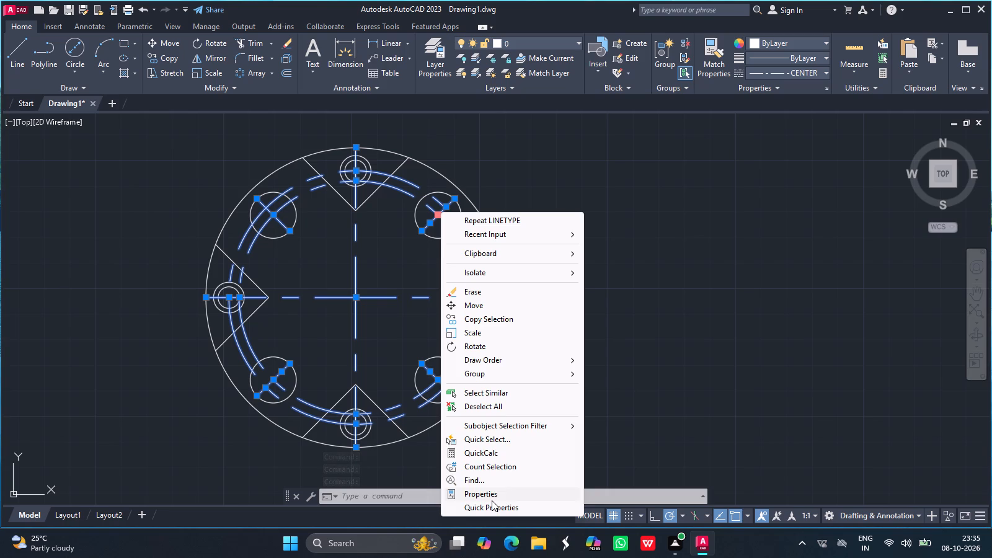
left_click(92, 111)
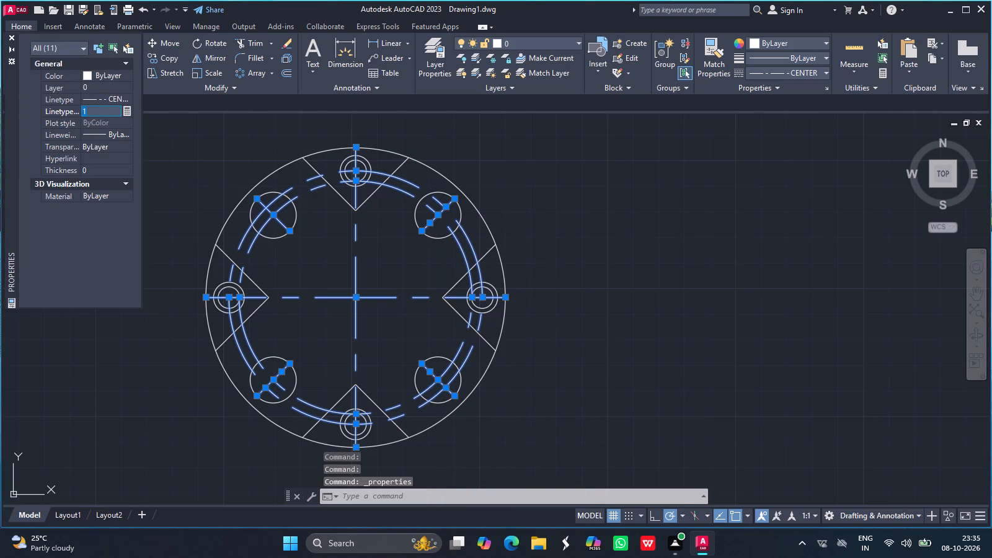
key("BackSpace")
type("0.25")
key("Return")
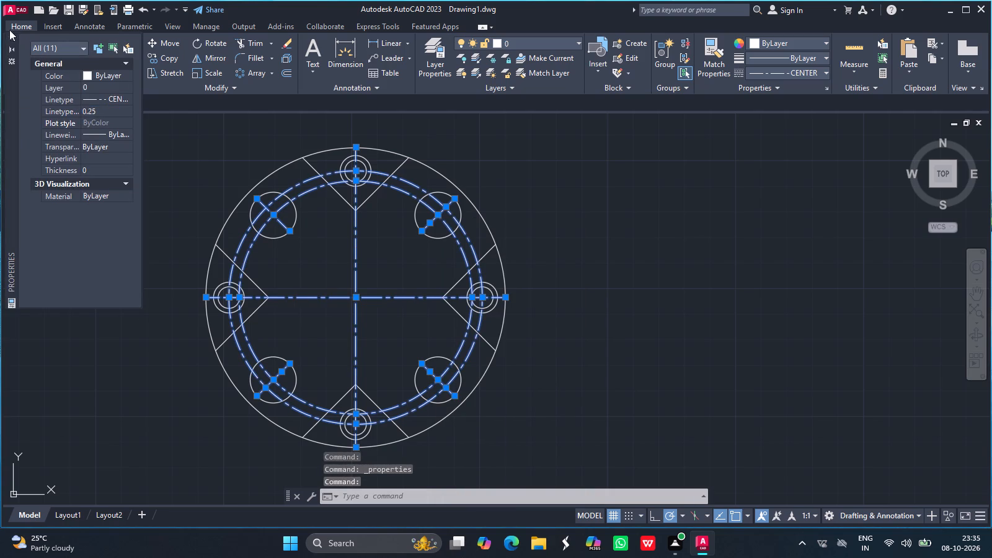
left_click(9, 35)
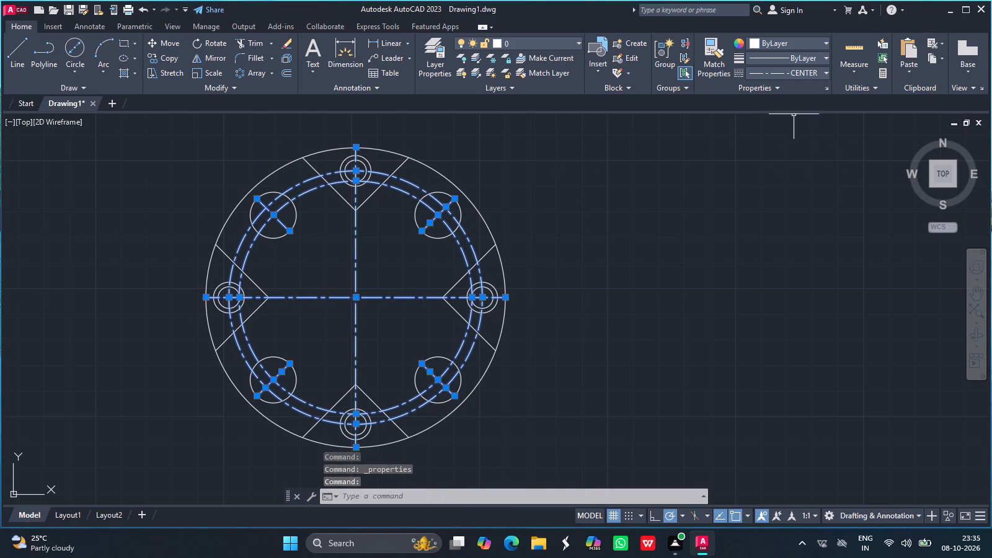
Set the transparency of the selected centre lines and circles to 60 and clear the selection.
left_click(784, 89)
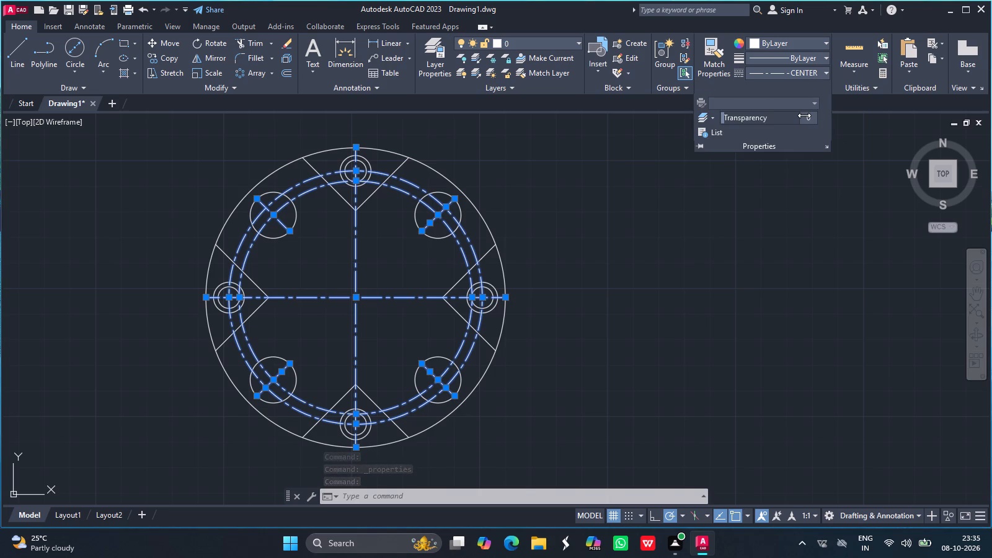
left_click(804, 115)
key("BackSpace")
type("60")
key("Return")
left_click(499, 236)
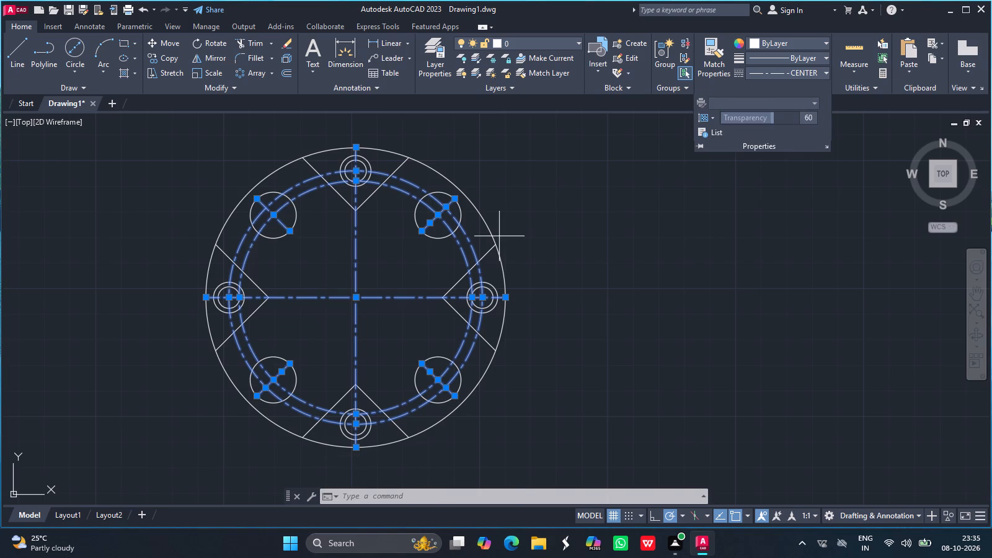
key("Escape")
key("Escape")
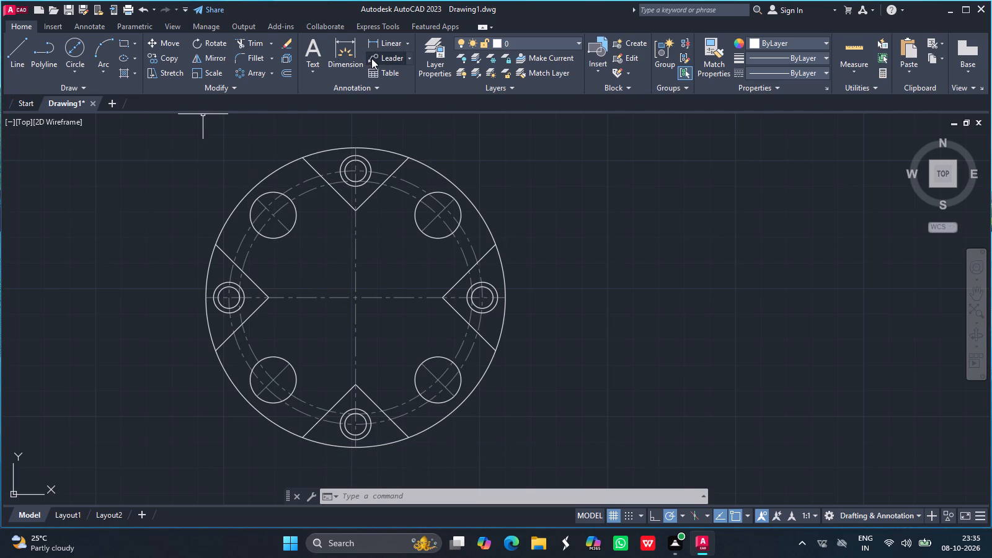
Add an angular dimension between the two V lines around the top small hole, placed above the outer circle.
left_click(407, 42)
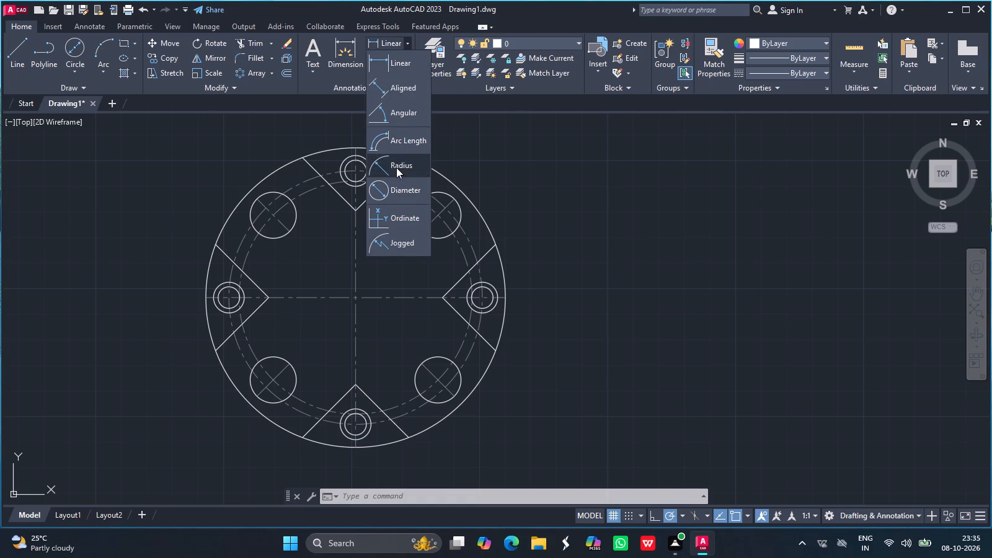
left_click(411, 110)
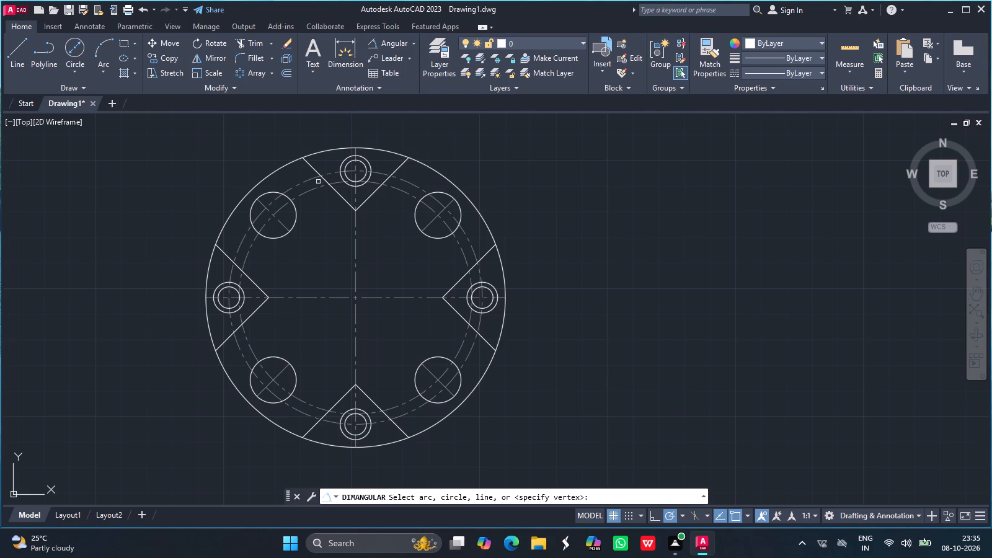
left_click(312, 166)
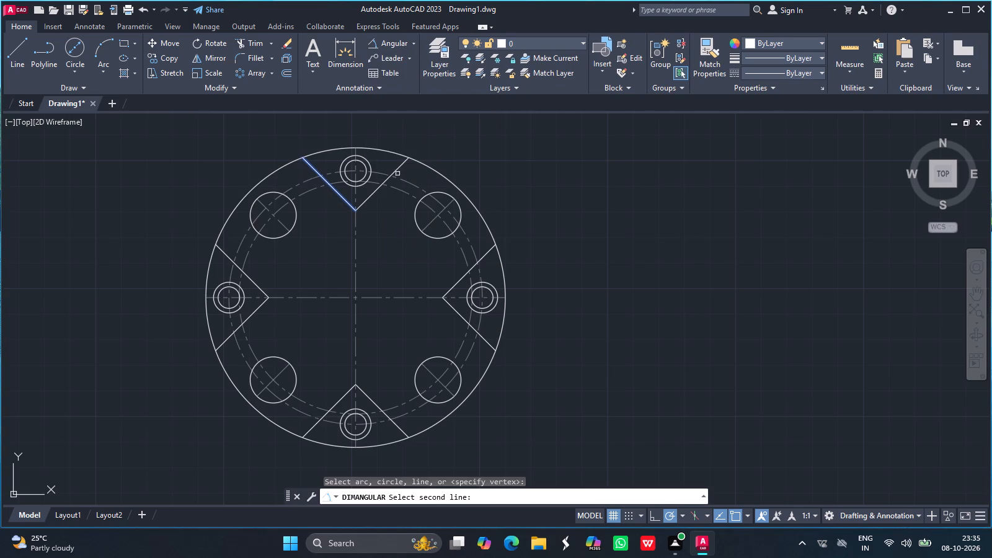
left_click_drag(397, 169, 386, 135)
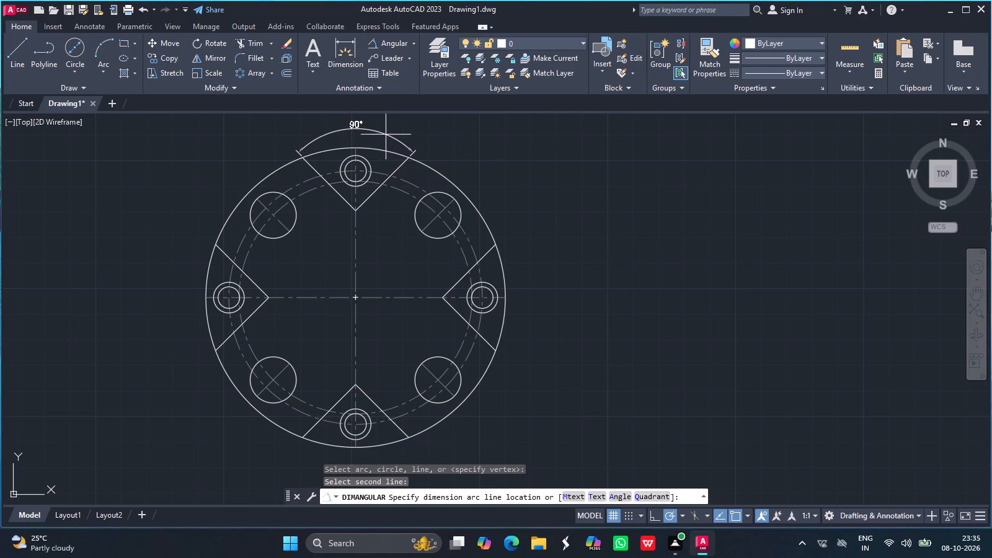
left_click_drag(386, 135, 391, 131)
left_click(391, 131)
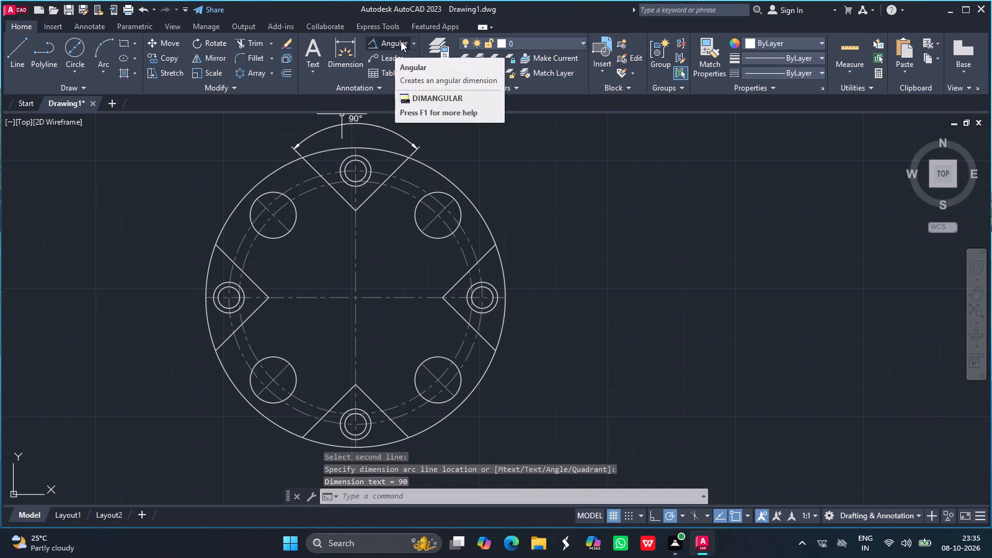
Add a diameter dimension to the upper-left large hole, with its text outside the outer circle.
left_click(412, 39)
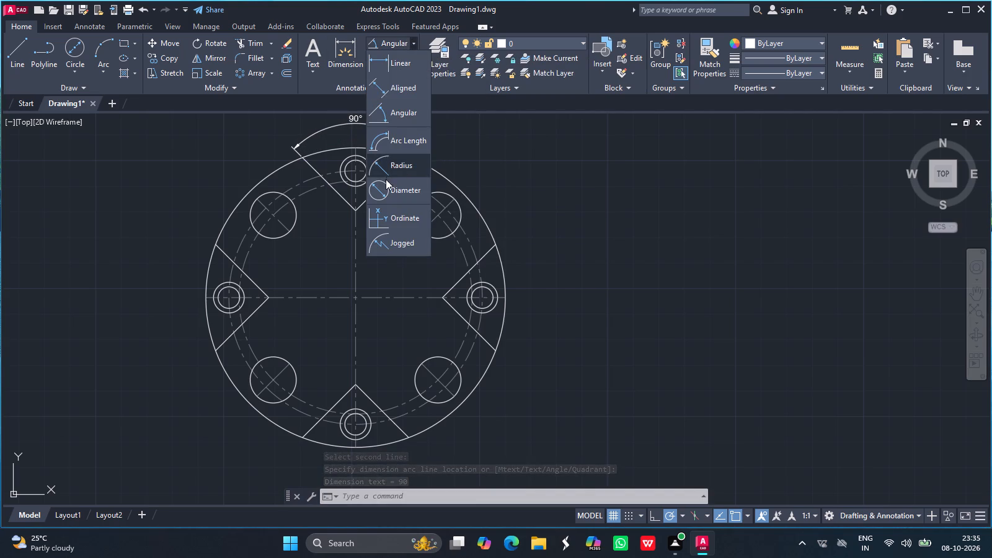
left_click(395, 191)
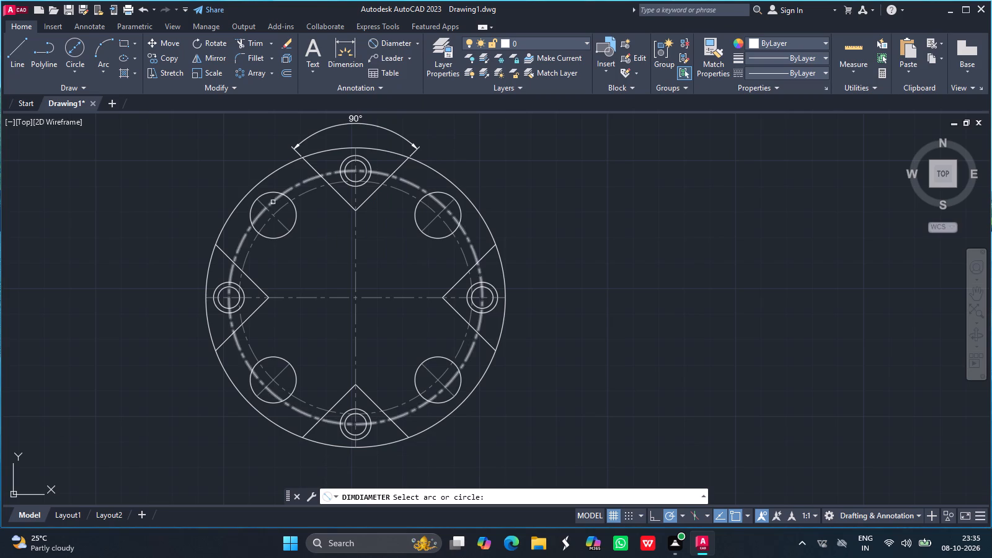
left_click_drag(260, 197, 218, 187)
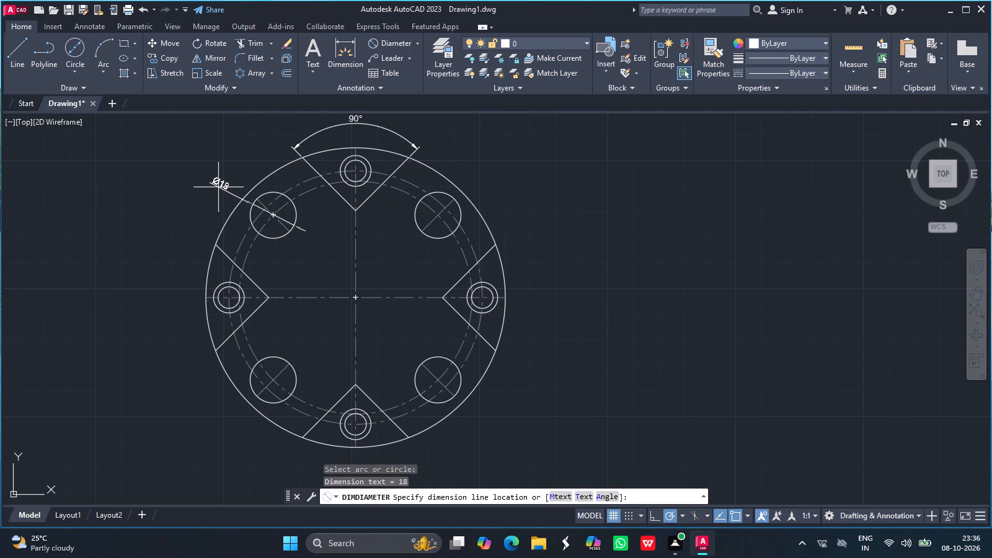
left_click_drag(218, 187, 229, 169)
left_click(241, 159)
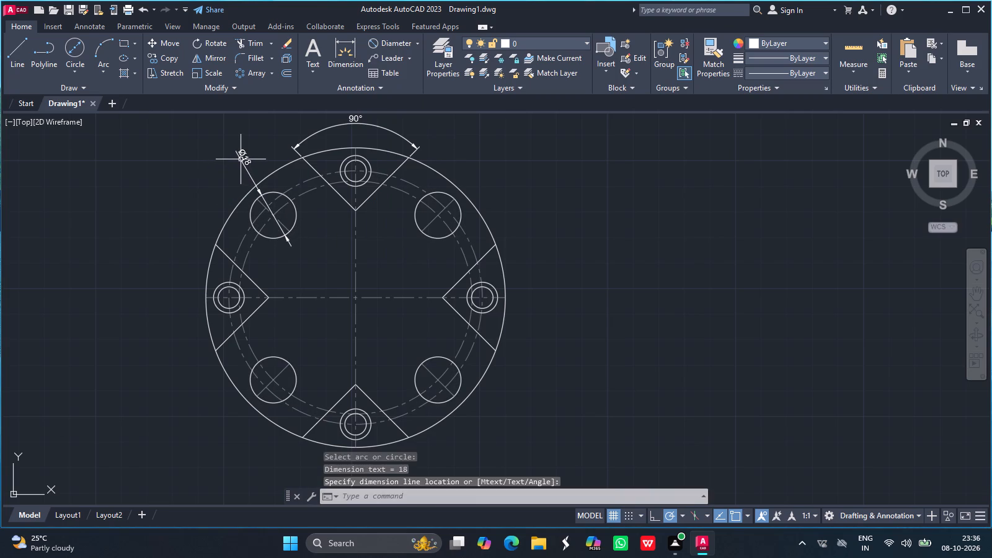
Add a diameter dimension to the outer circle of the top small hole, with its text above the flange edge.
left_click(392, 43)
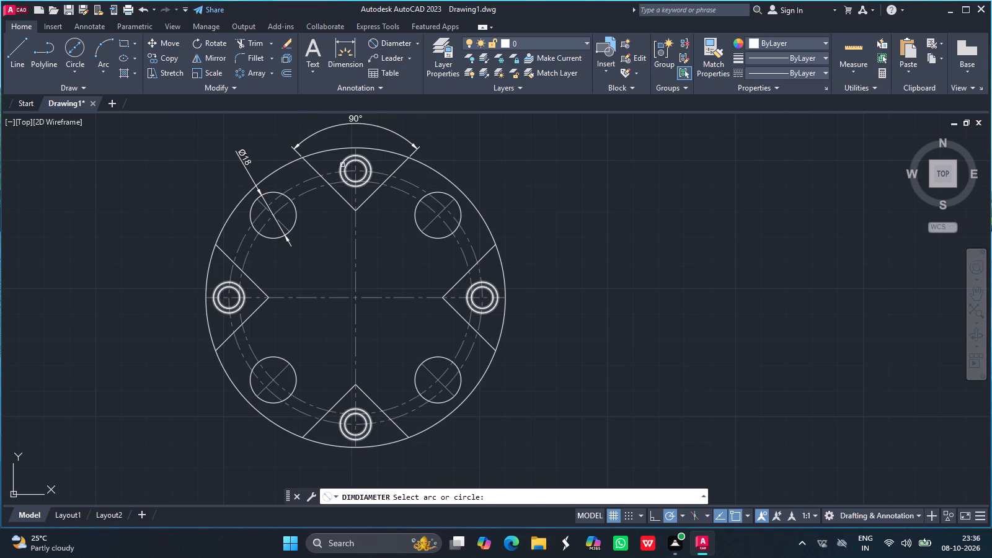
left_click_drag(343, 164, 325, 139)
left_click(325, 139)
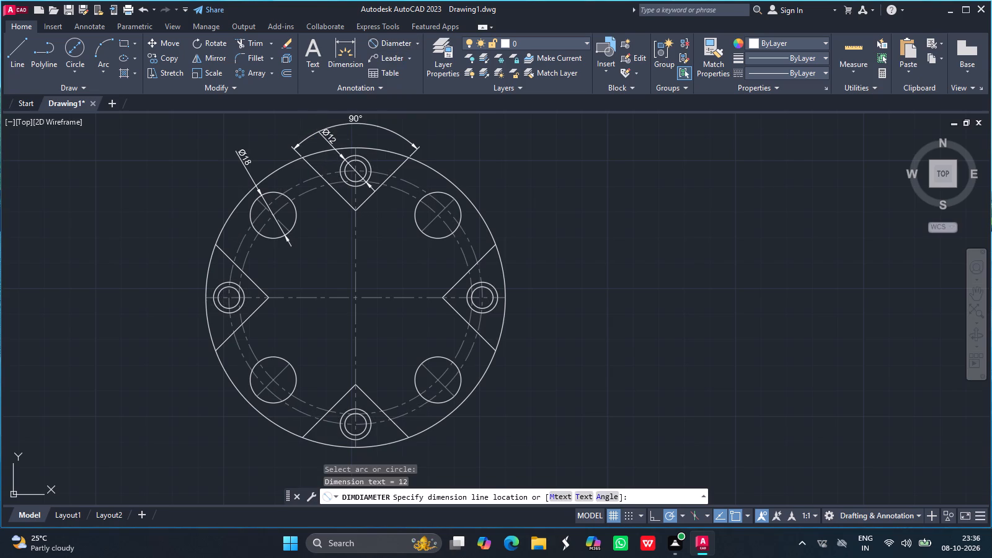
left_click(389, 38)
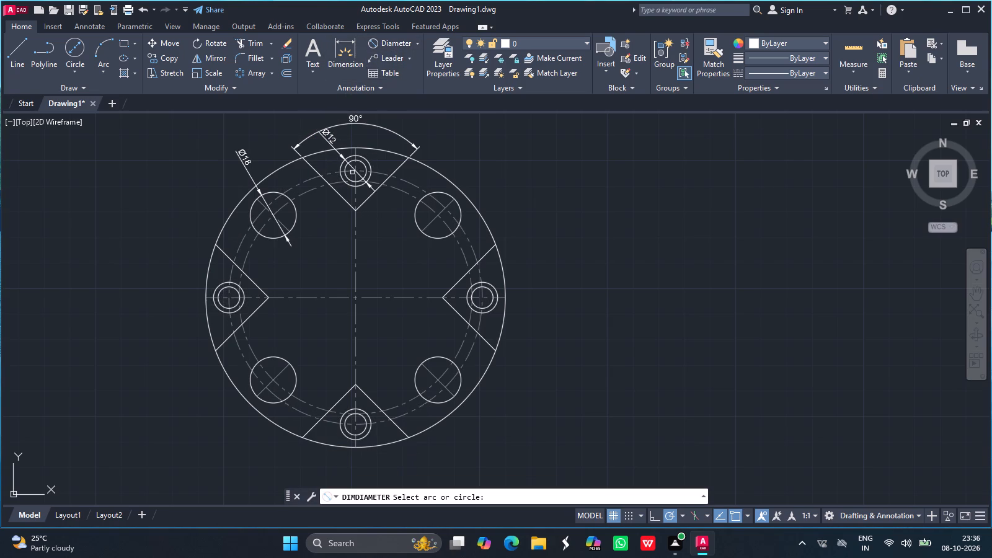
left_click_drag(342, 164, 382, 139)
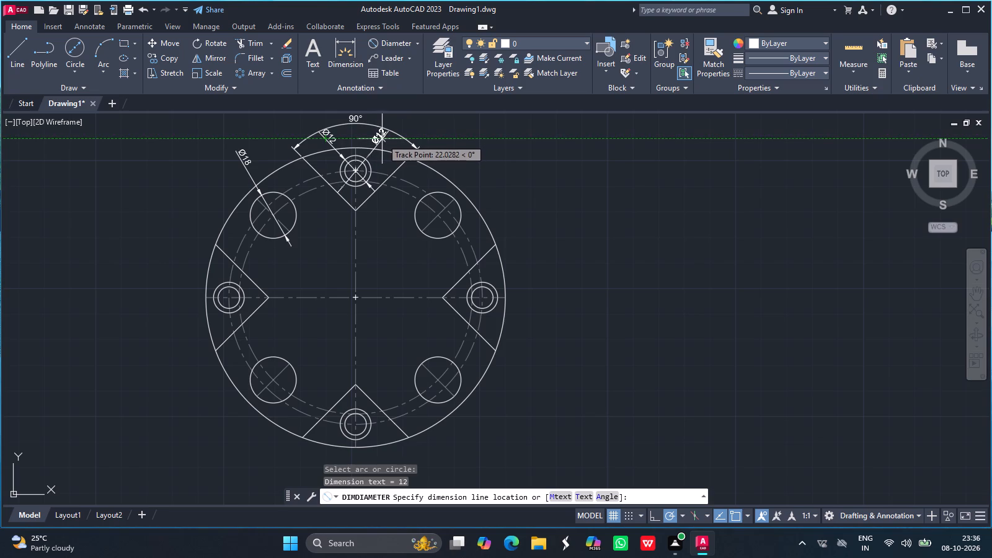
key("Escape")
Add a diameter dimension to the inner circle of the top small hole, with its text up and to the right, outside the flange.
left_click(391, 41)
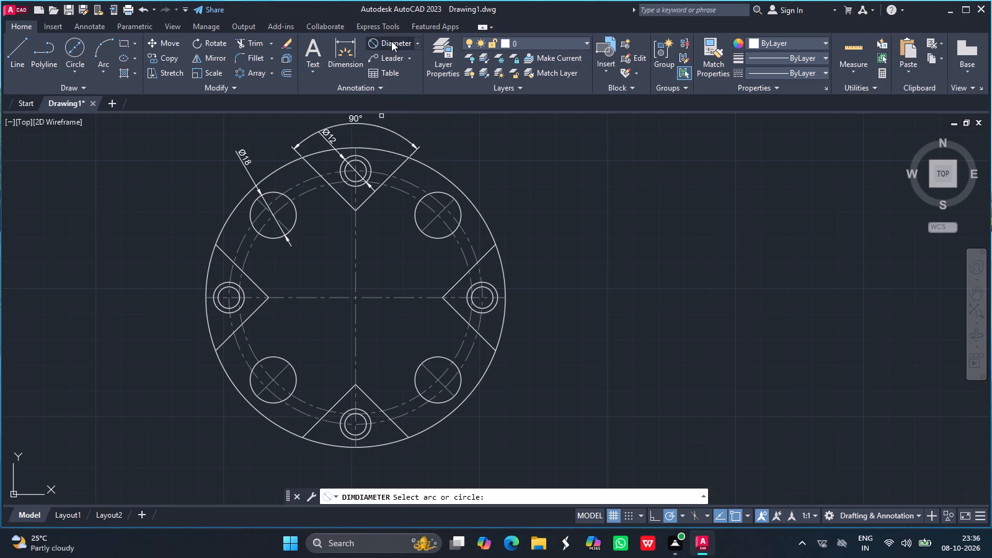
left_click_drag(363, 164, 387, 143)
left_click(387, 143)
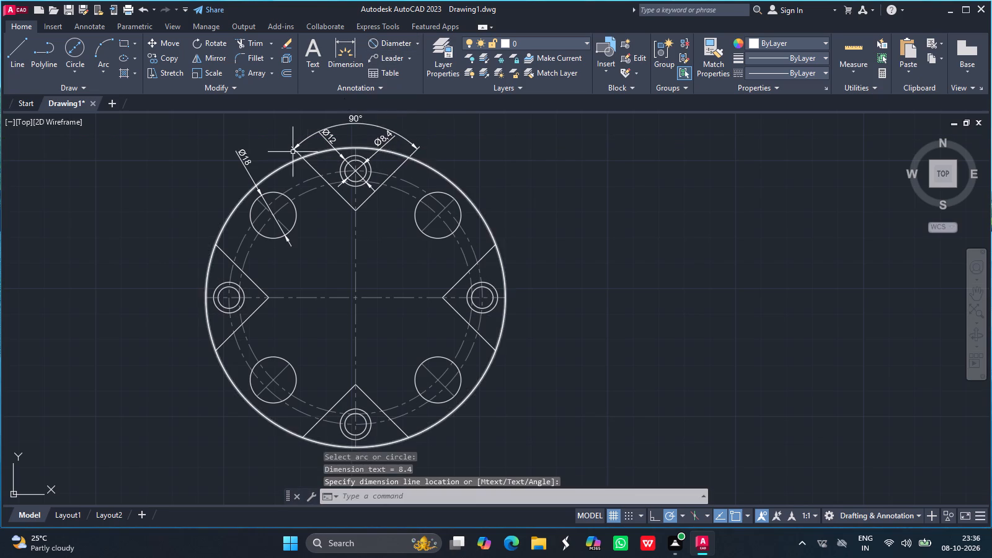
Add a diameter dimension to the flange's outer circle, with its text outside the circle at the upper right.
left_click(391, 44)
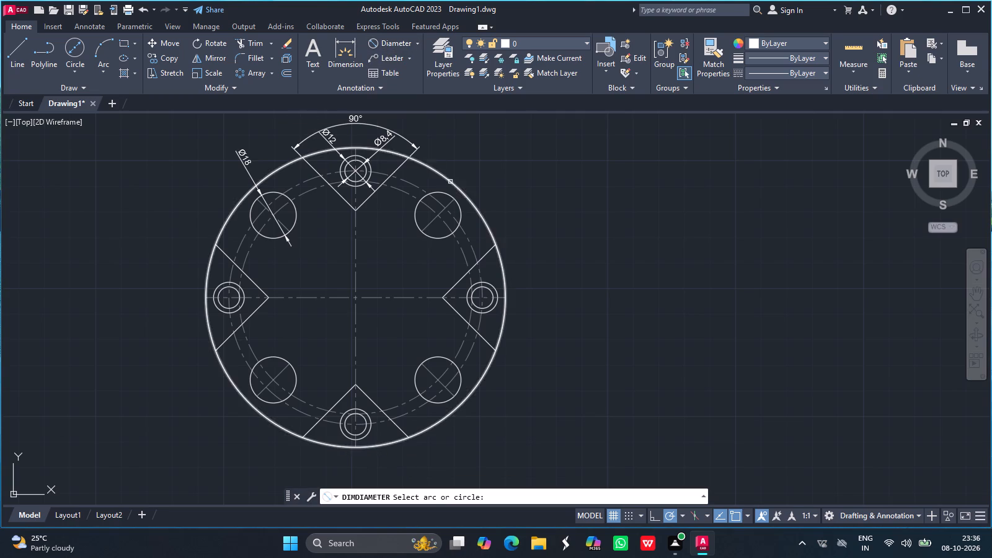
left_click_drag(452, 185, 468, 185)
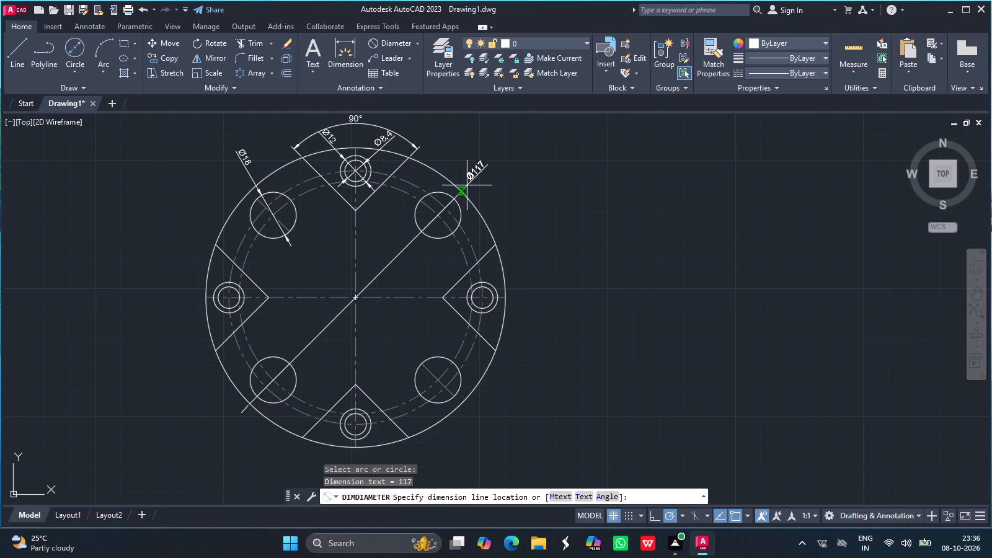
left_click_drag(468, 185, 496, 215)
left_click(496, 215)
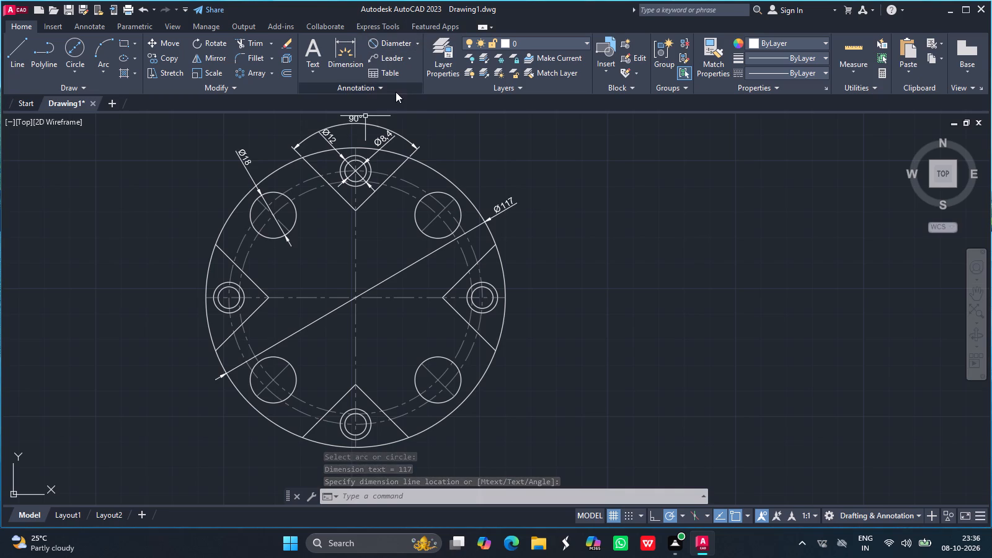
Add the prefix 4- to the diameter dimensions of the top small hole's inner and outer circles.
double_click(383, 135)
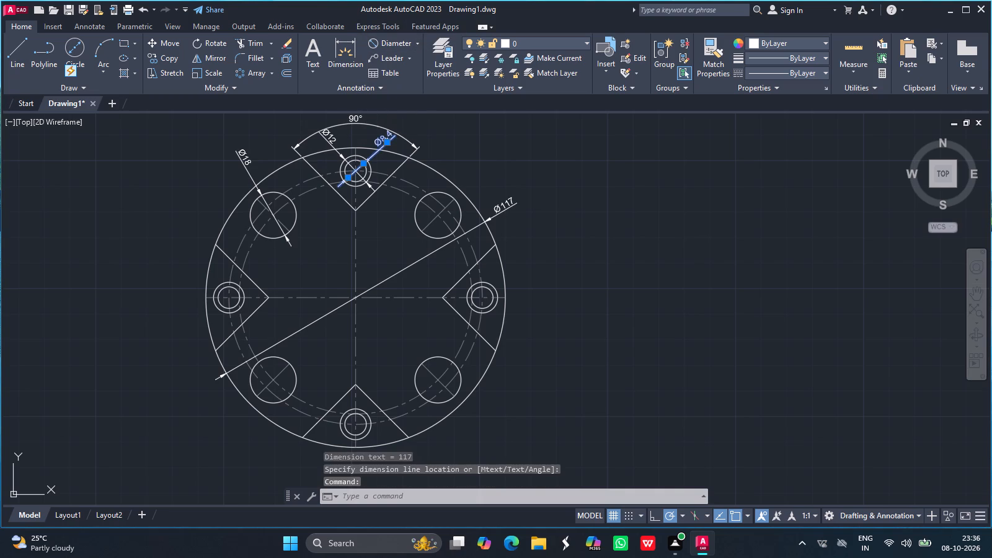
type("4-")
left_click(464, 153)
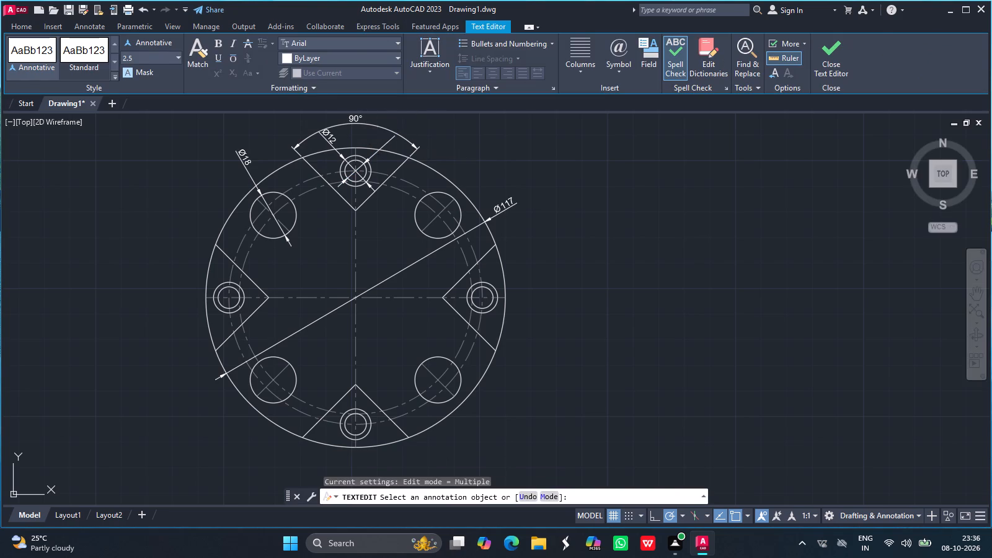
double_click(333, 139)
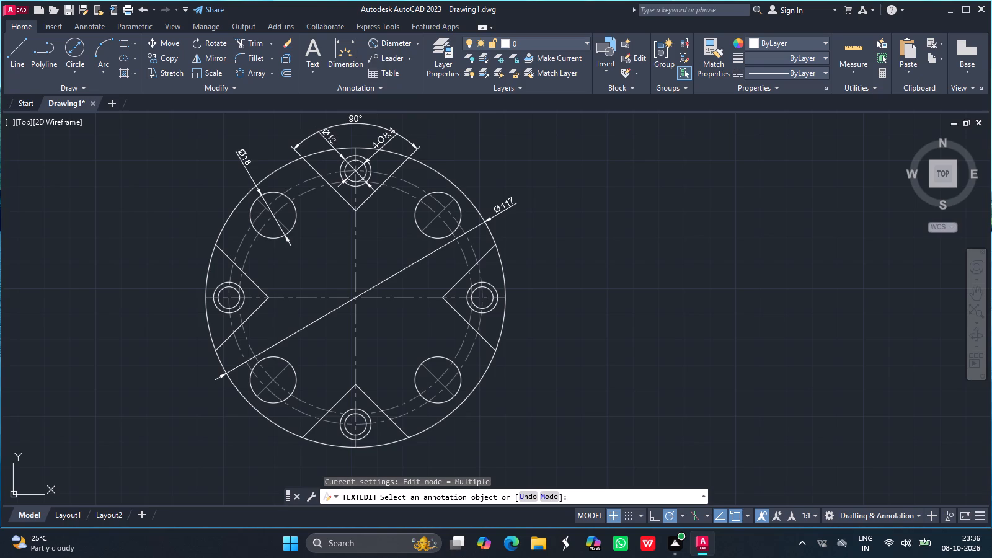
key("4")
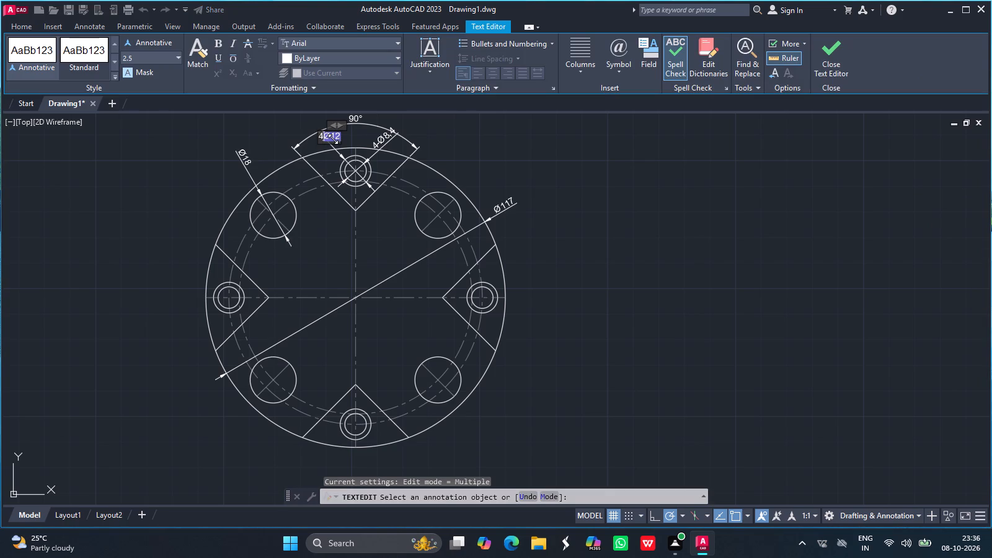
key("minus")
left_click(457, 146)
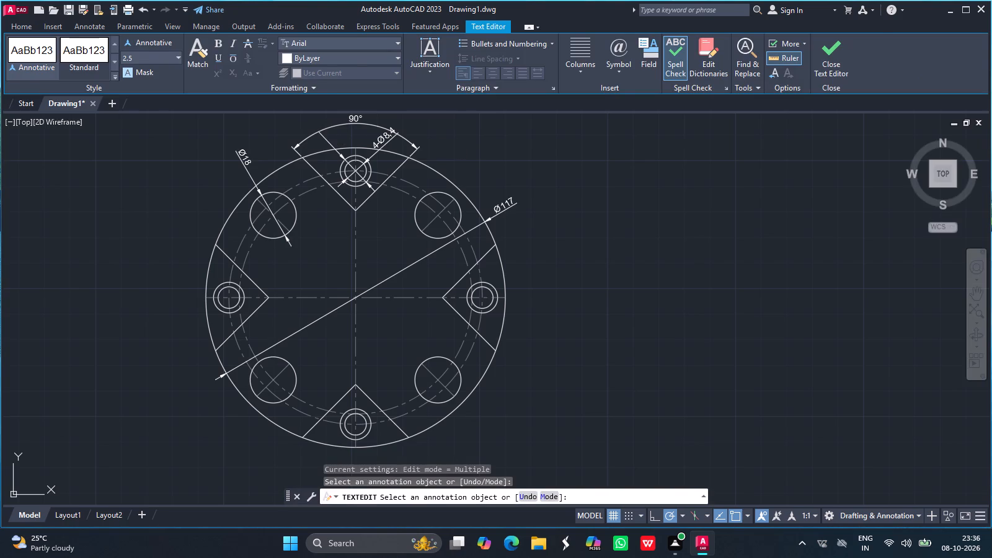
key("Escape")
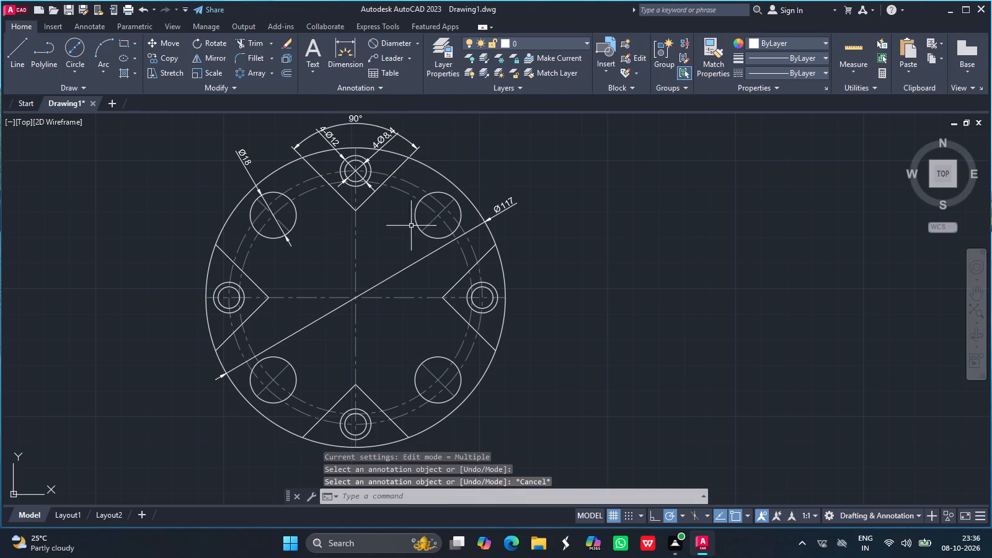
Add the prefix 4- to the diameter dimension of the upper-left large hole.
double_click(245, 158)
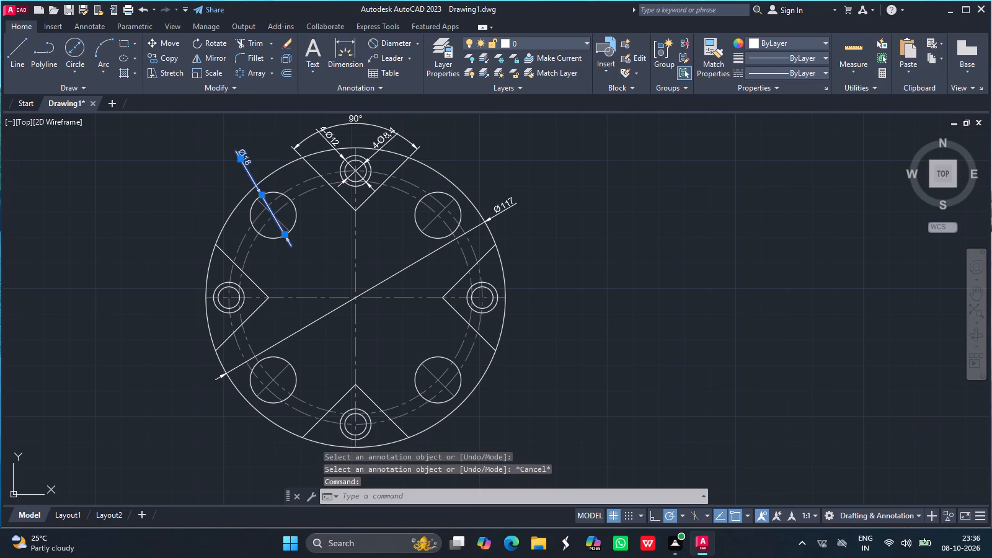
type("4-")
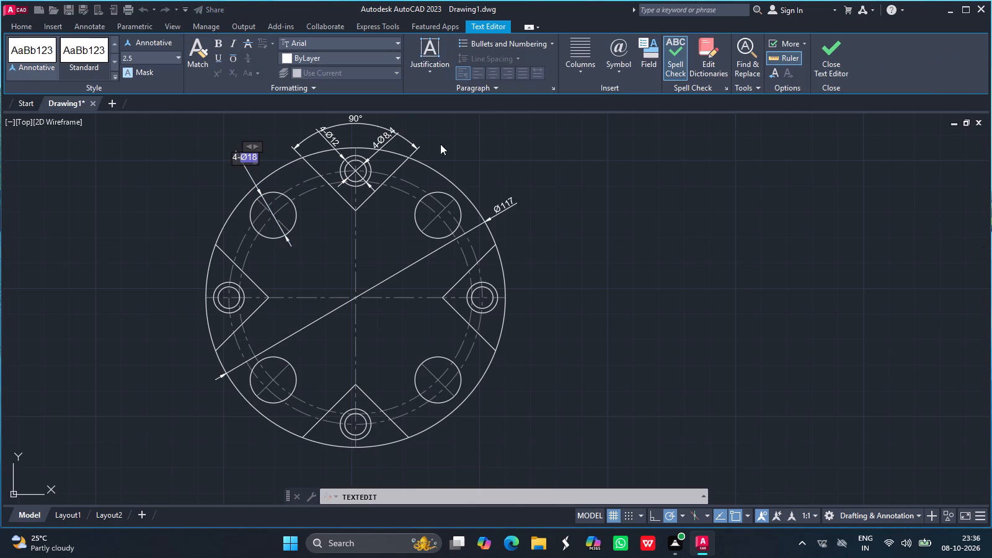
left_click(491, 144)
key("Escape")
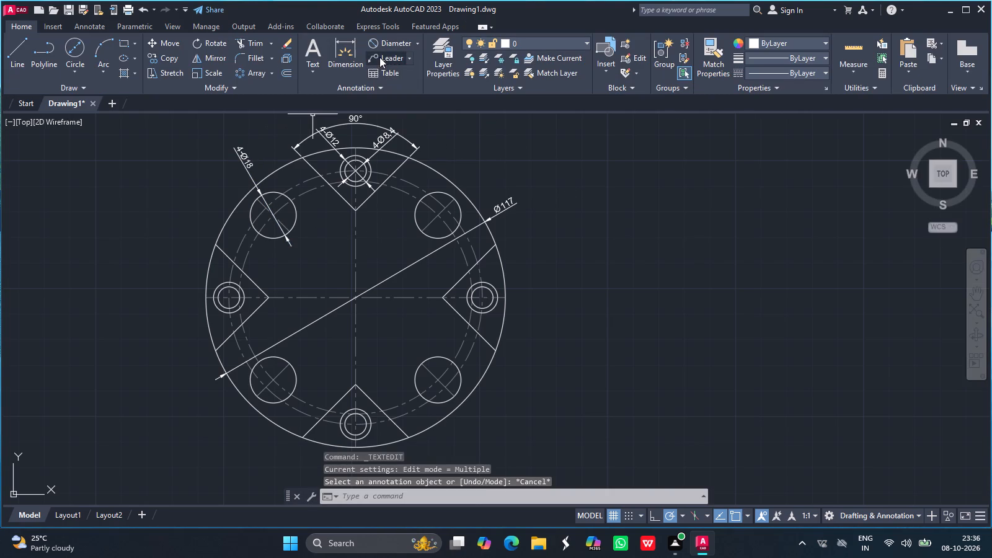
Add a diameter dimension to the inner centre-line circle, with its text outside the flange at the upper left.
left_click(391, 43)
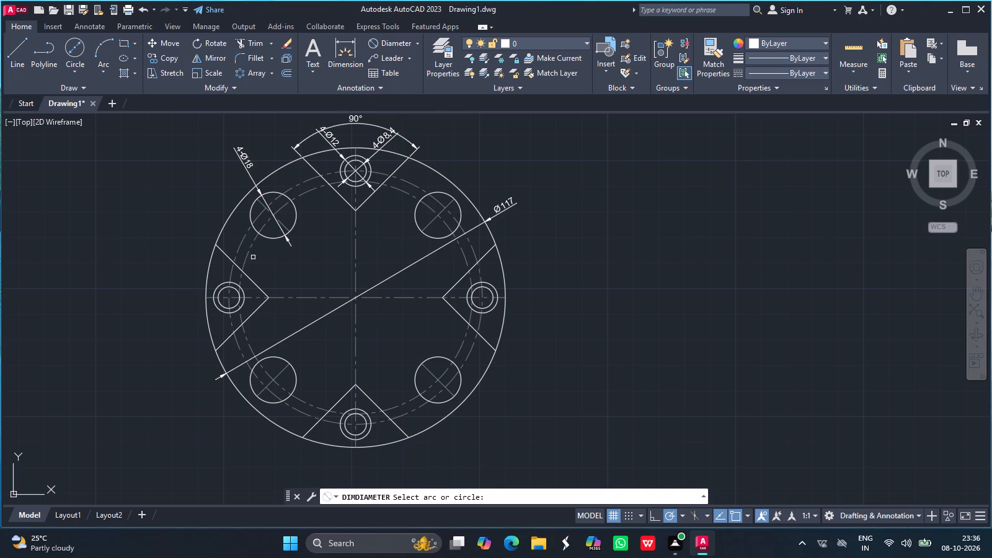
left_click_drag(248, 250, 195, 223)
left_click(195, 223)
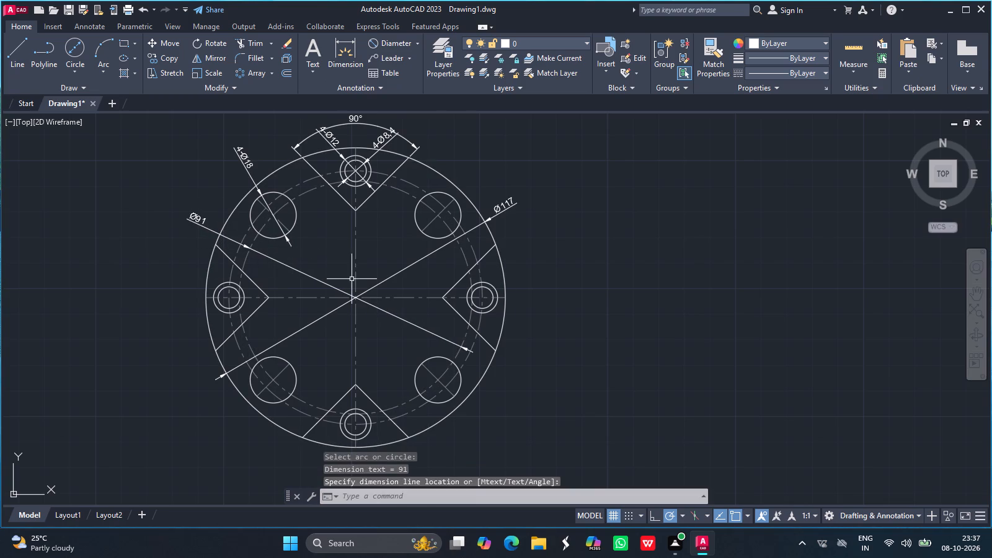
Add an aligned dimension from the right V's lower end to the bottom V's right end, placed outside the flange.
left_click(419, 42)
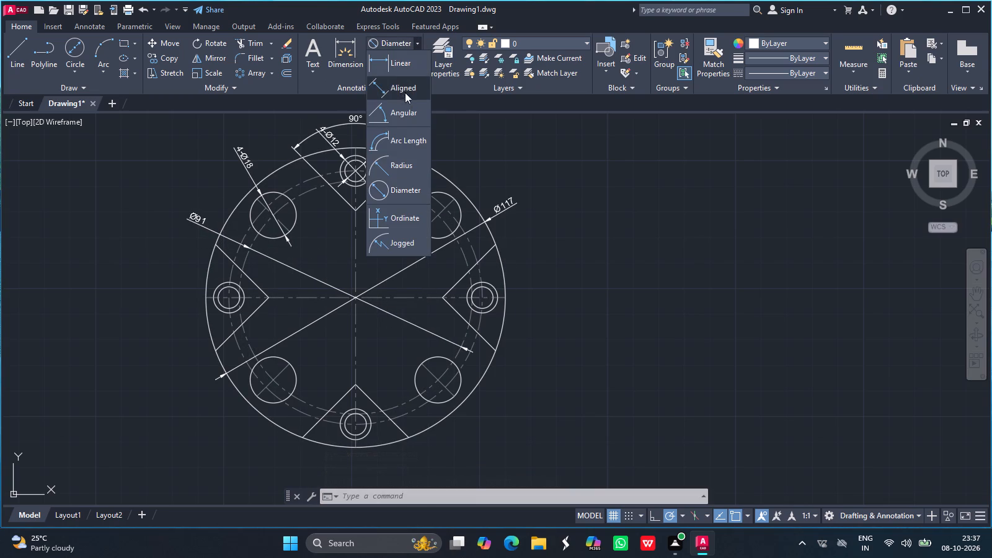
left_click(406, 87)
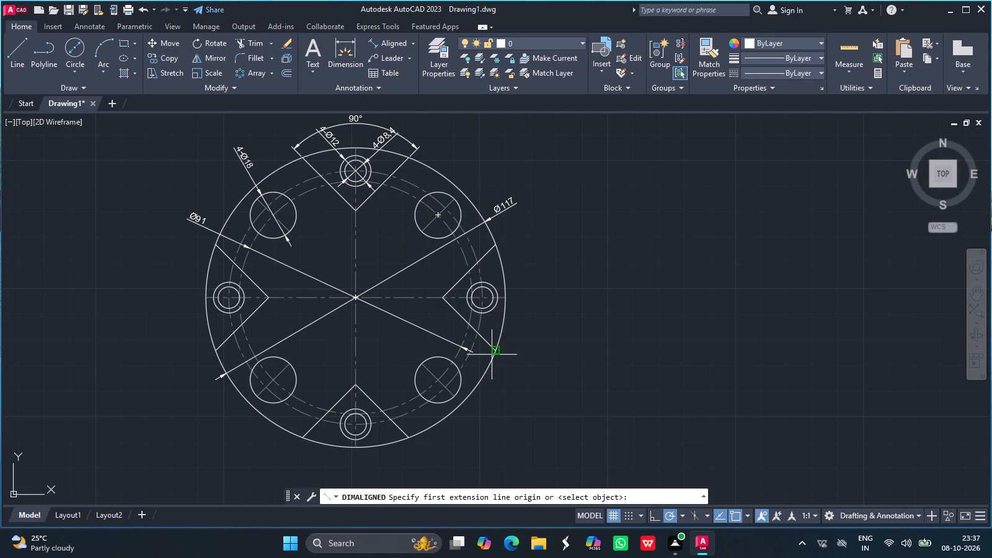
left_click_drag(493, 352, 410, 440)
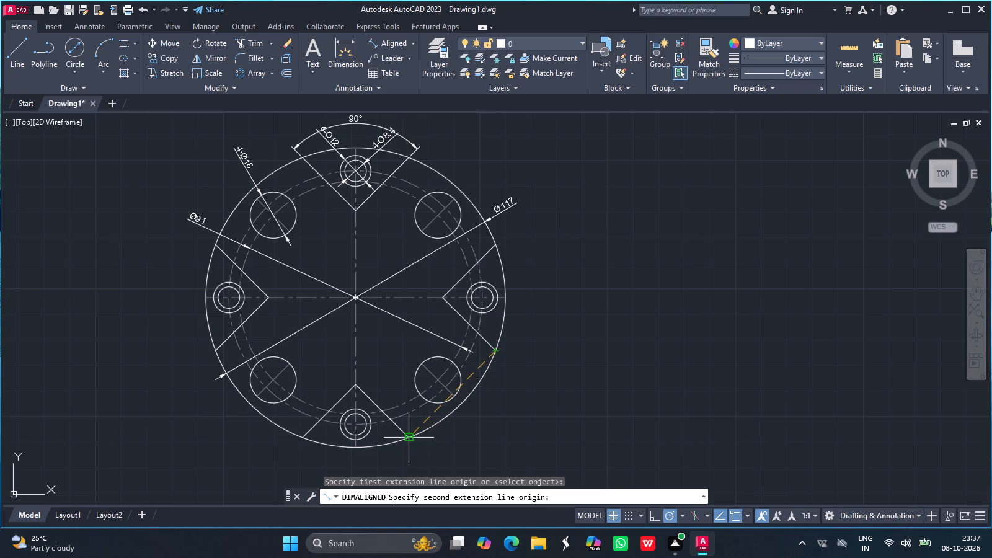
left_click_drag(410, 440, 448, 449)
left_click(448, 449)
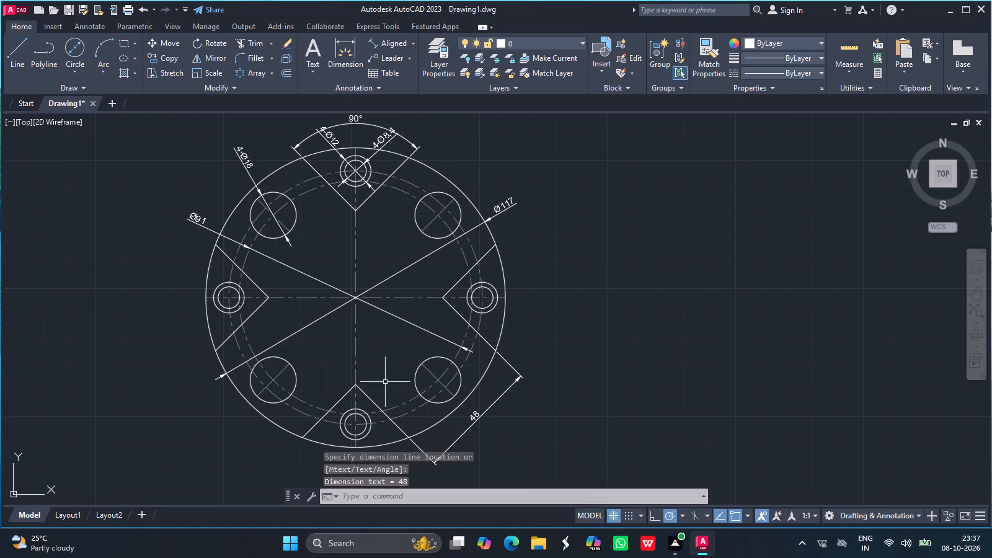
Add an aligned dimension from the bottom V's left end to the left V's lower end, placed outside the flange.
left_click(397, 40)
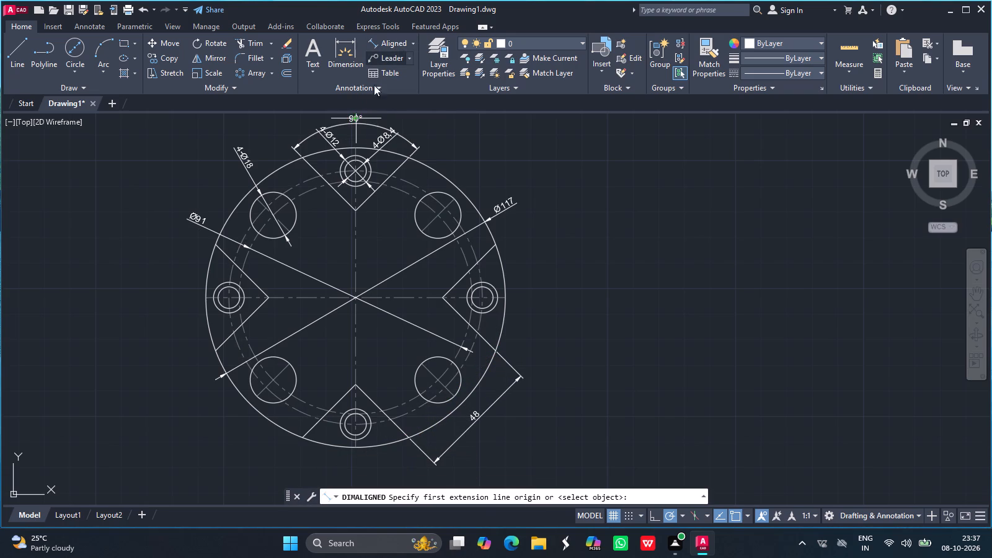
left_click(304, 440)
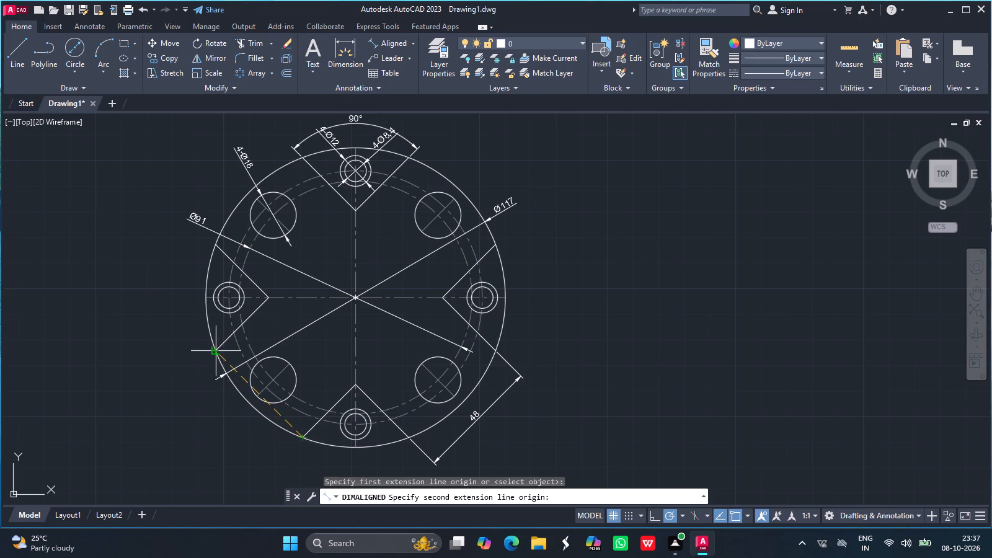
left_click_drag(215, 349, 182, 381)
left_click(182, 381)
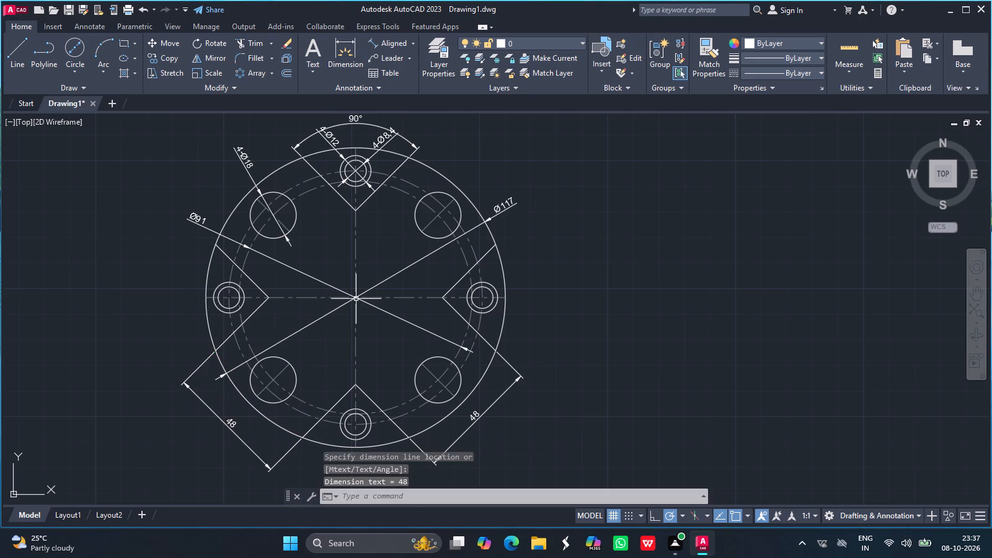
Delete the angular dimension above the top small hole.
scroll(356, 299, "down", 1, "ctrl")
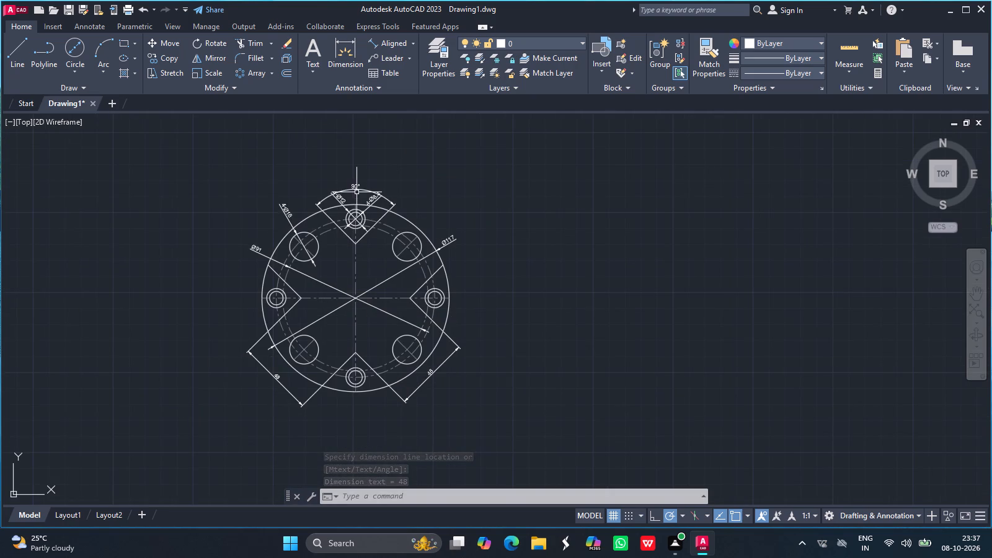
left_click(354, 188)
key("Home")
key("Delete")
key("Delete")
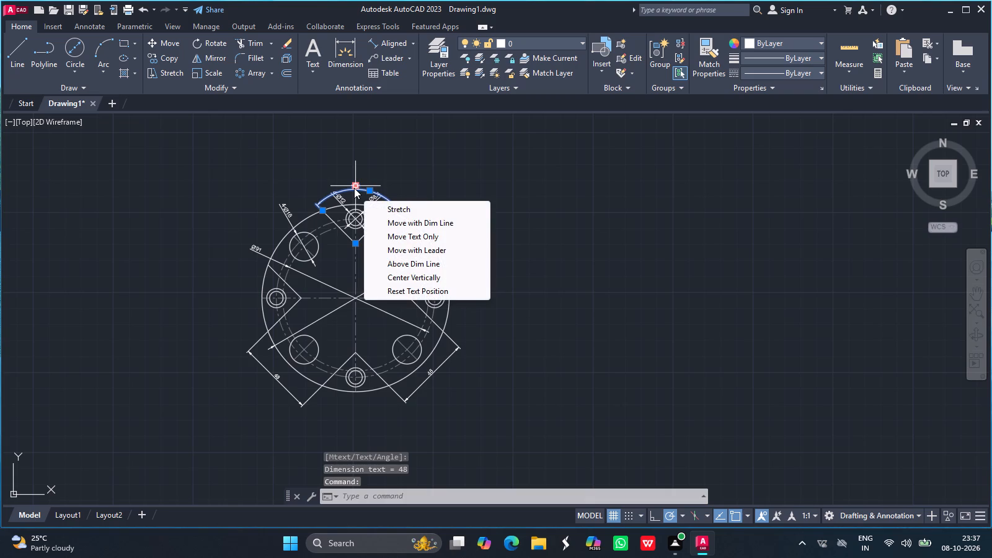
key("Delete")
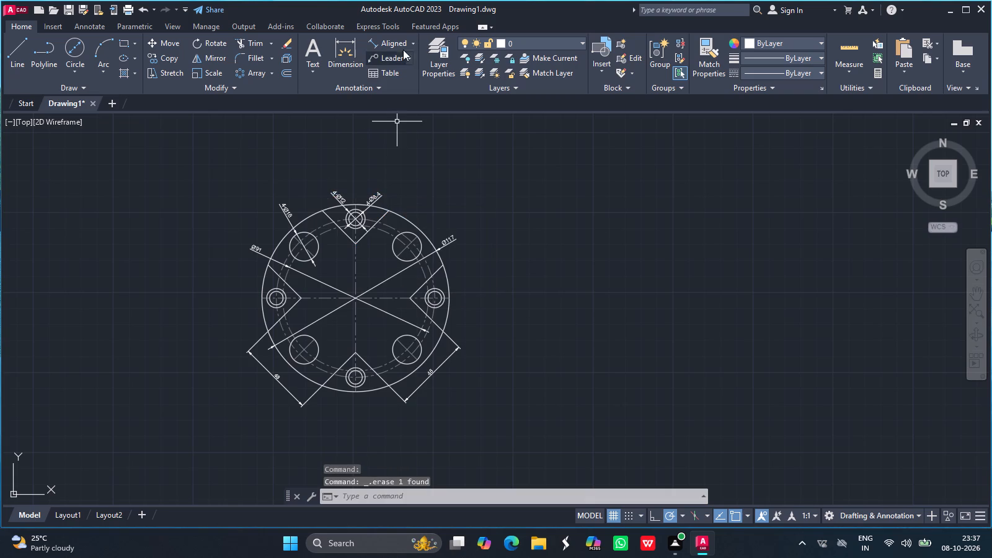
Add an angular dimension between the two top V lines, placed above the flange beyond the small hole's diameter texts.
left_click(413, 45)
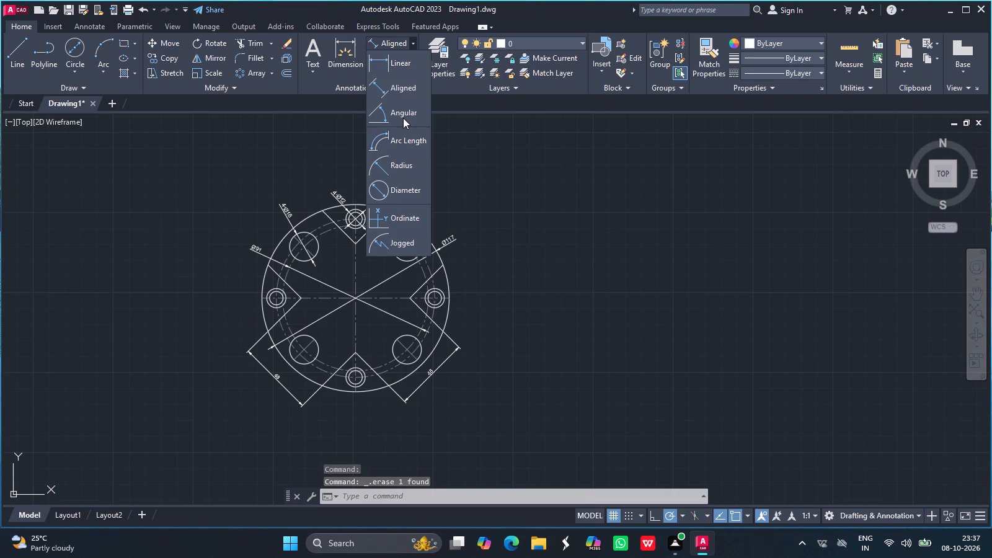
left_click(403, 115)
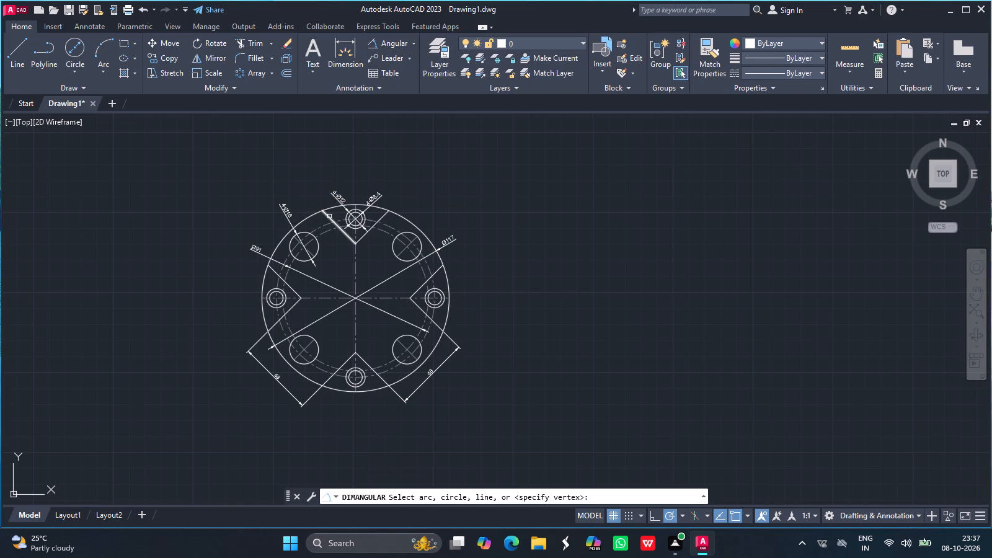
left_click(330, 217)
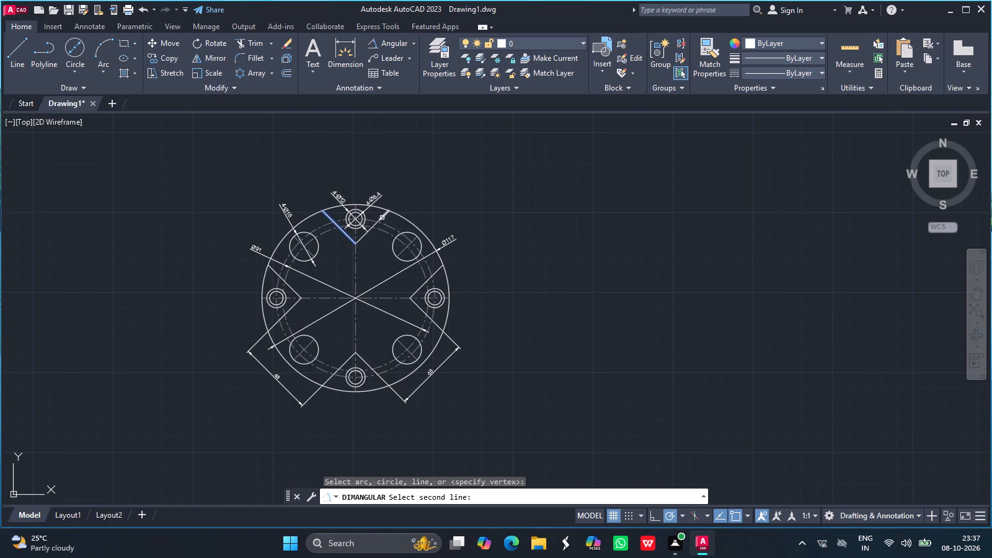
left_click_drag(382, 218, 363, 173)
left_click(363, 173)
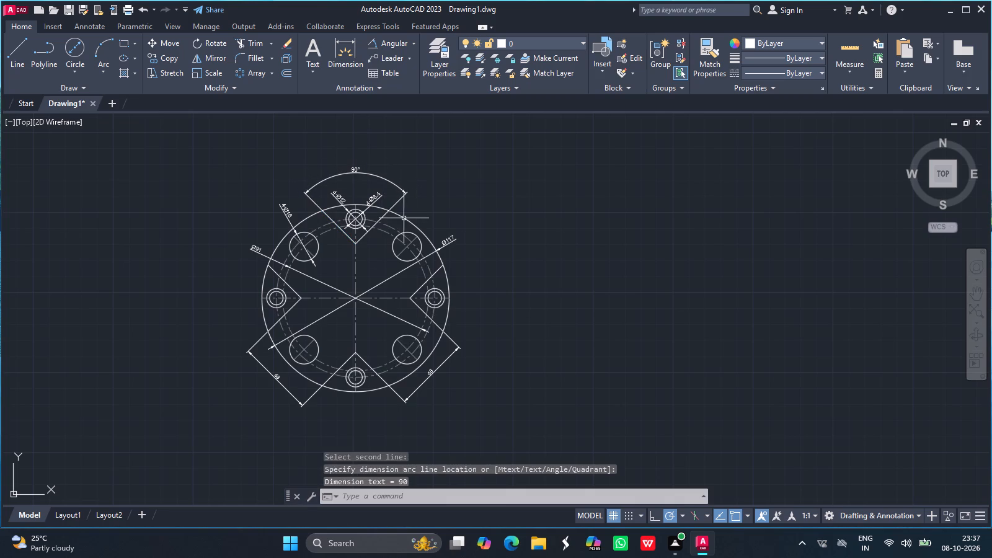
Save the drawing as P131.dwg in the Fuji folder inside Documents.
key("ctrl+s")
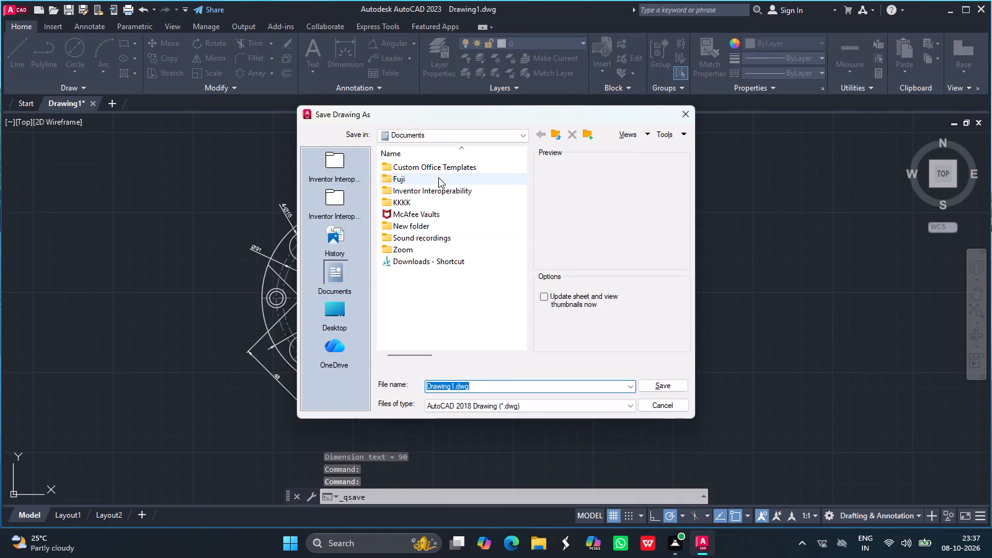
double_click(438, 177)
scroll(460, 279, "down", 20)
scroll(460, 279, "down", 20)
scroll(460, 279, "down", 20)
scroll(460, 279, "up", 4)
scroll(460, 279, "down", 20)
scroll(460, 279, "down", 19)
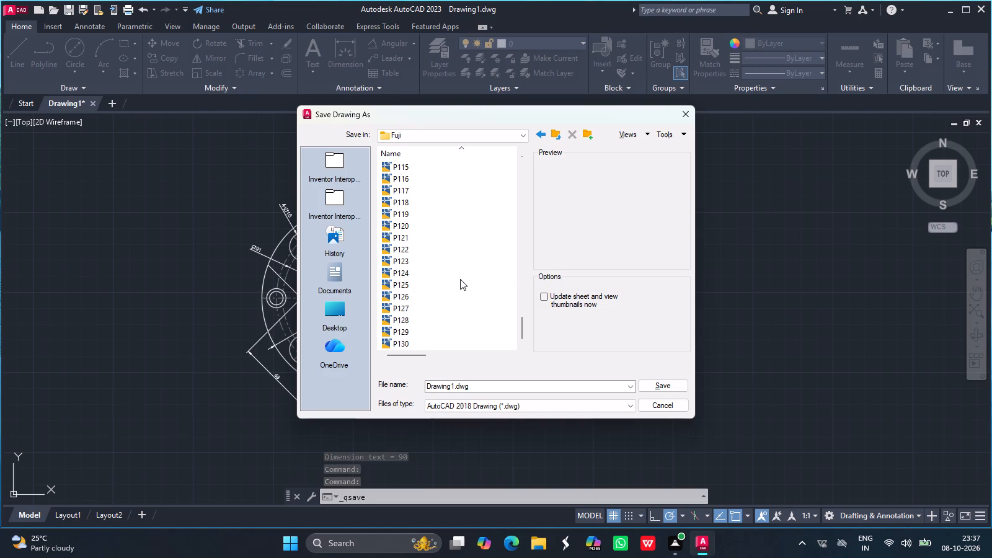
scroll(460, 279, "down", 20)
scroll(460, 279, "down", 20)
scroll(460, 279, "down", 20)
scroll(460, 279, "up", 4)
scroll(460, 279, "down", 20)
scroll(460, 279, "down", 20)
scroll(460, 279, "down", 20)
scroll(473, 249, "down", 20)
scroll(473, 249, "down", 7)
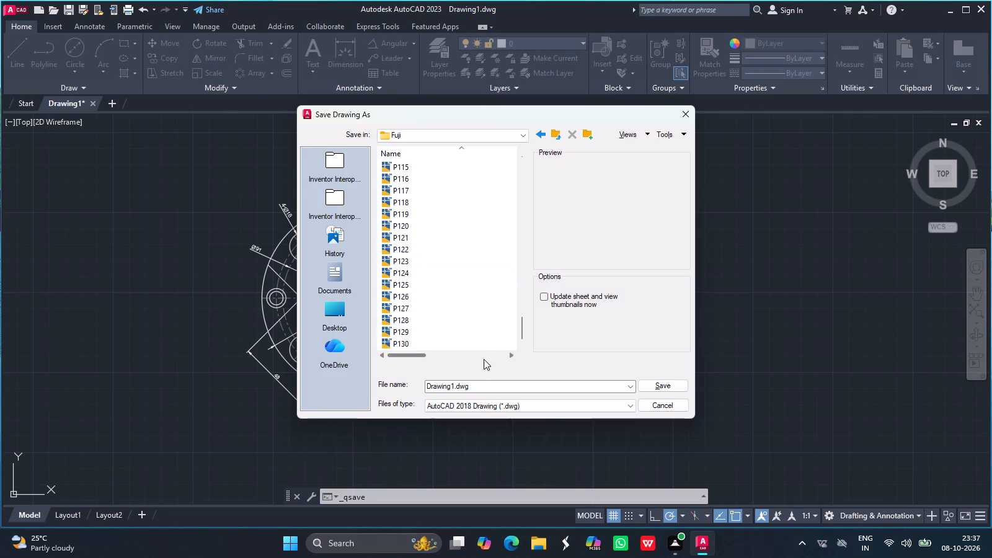
left_click(477, 384)
key("Right")
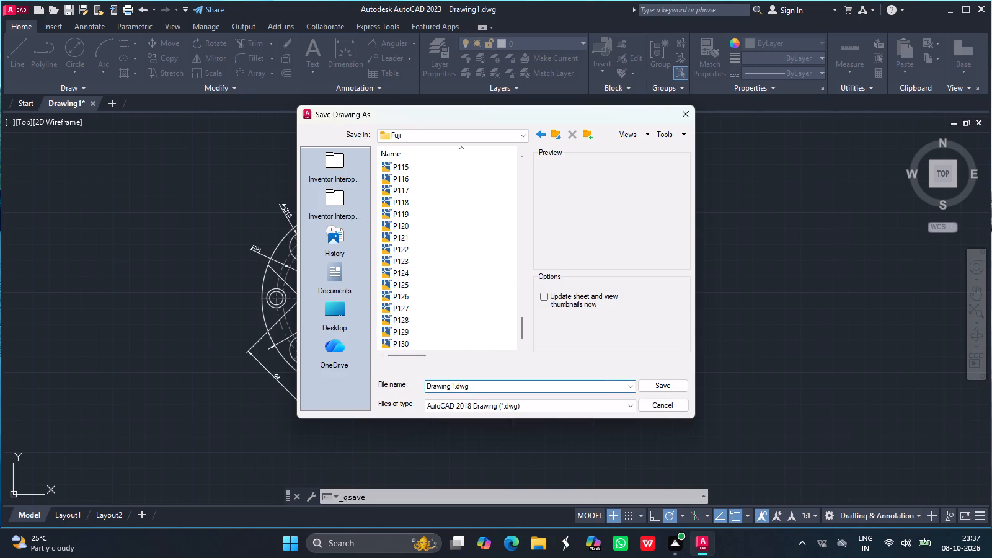
key("Left")
key("Left")
key("Left")
key("Left")
key("BackSpace")
key("BackSpace")
key("BackSpace")
key("BackSpace")
key("BackSpace")
key("BackSpace")
key("BackSpace")
key("BackSpace")
key("BackSpace")
key("BackSpace")
key("BackSpace")
key("BackSpace")
key("BackSpace")
key("BackSpace")
key("BackSpace")
key("BackSpace")
key("BackSpace")
key("BackSpace")
type("P131")
left_click(655, 387)
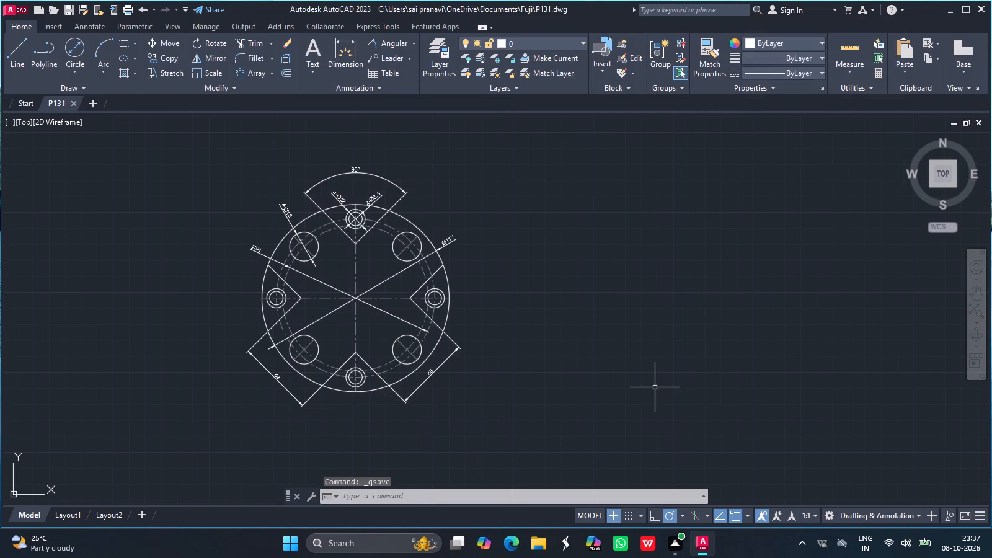
Set up a plot with the DWG To PDF.pc3 plotter, a centred plot and landscape orientation.
key("ctrl+p")
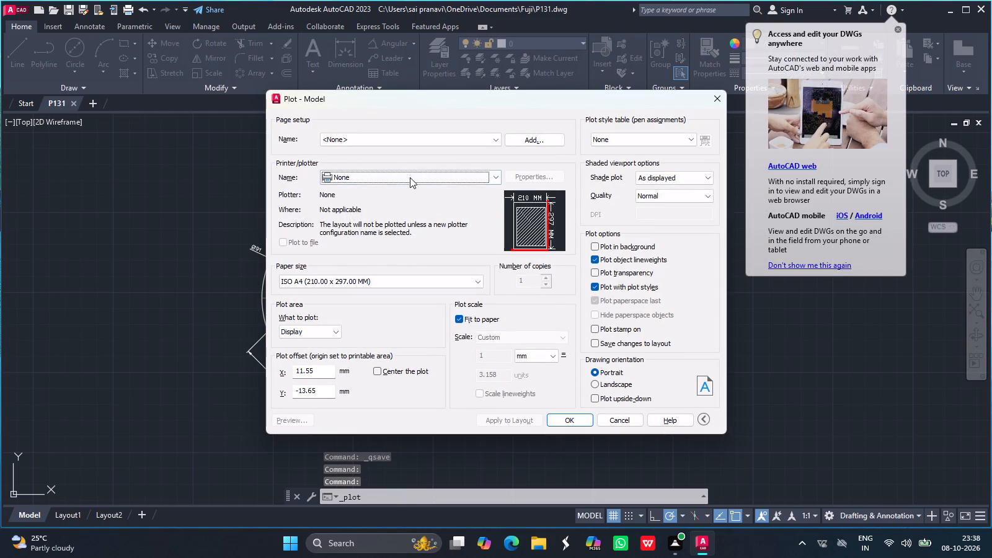
left_click(411, 179)
left_click(370, 324)
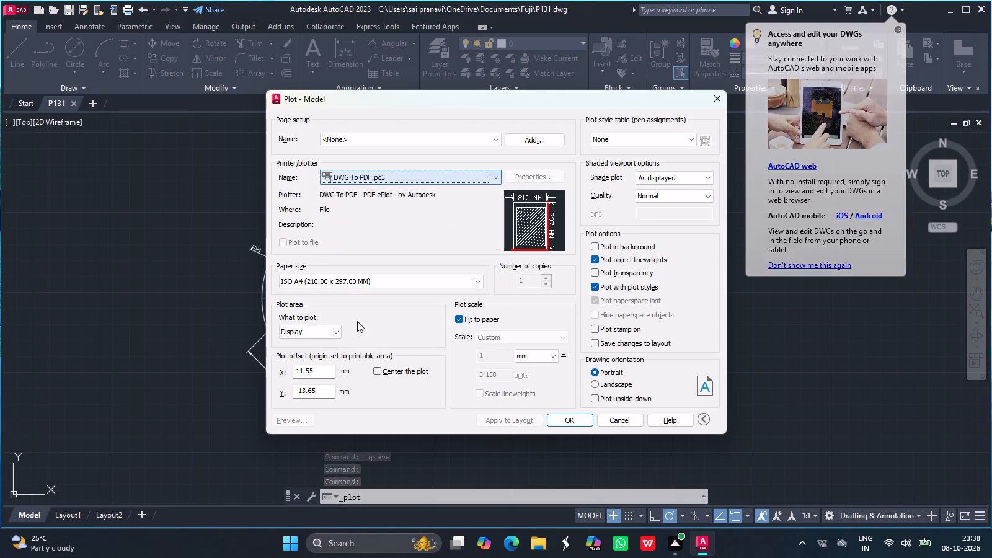
left_click(380, 373)
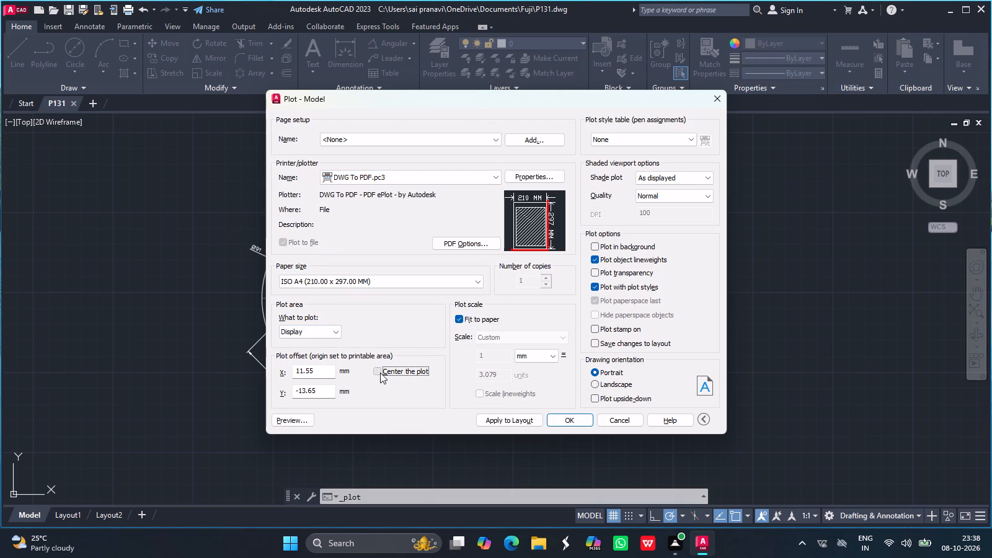
left_click(594, 383)
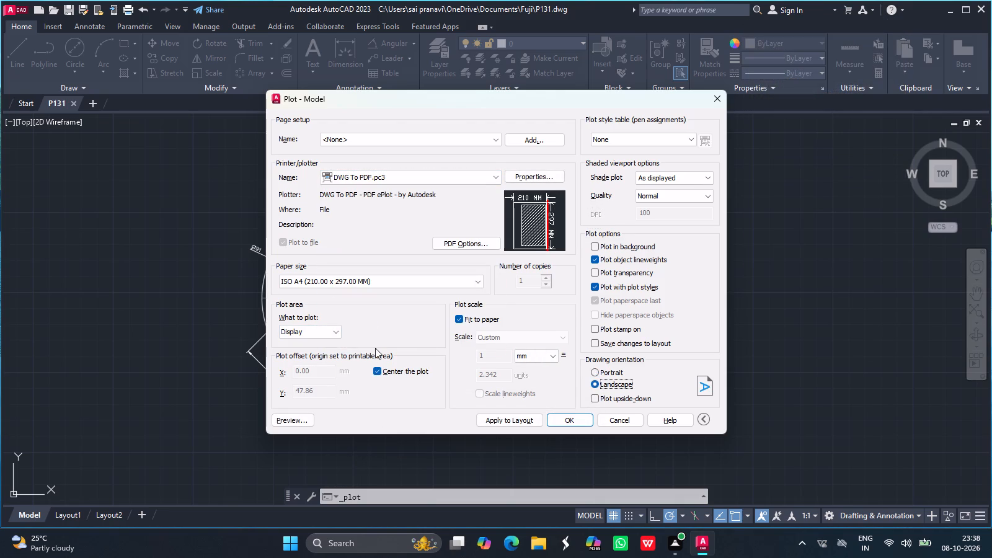
Set the plot area to a window enclosing the whole flange and all its dimensions.
left_click_drag(319, 332, 321, 363)
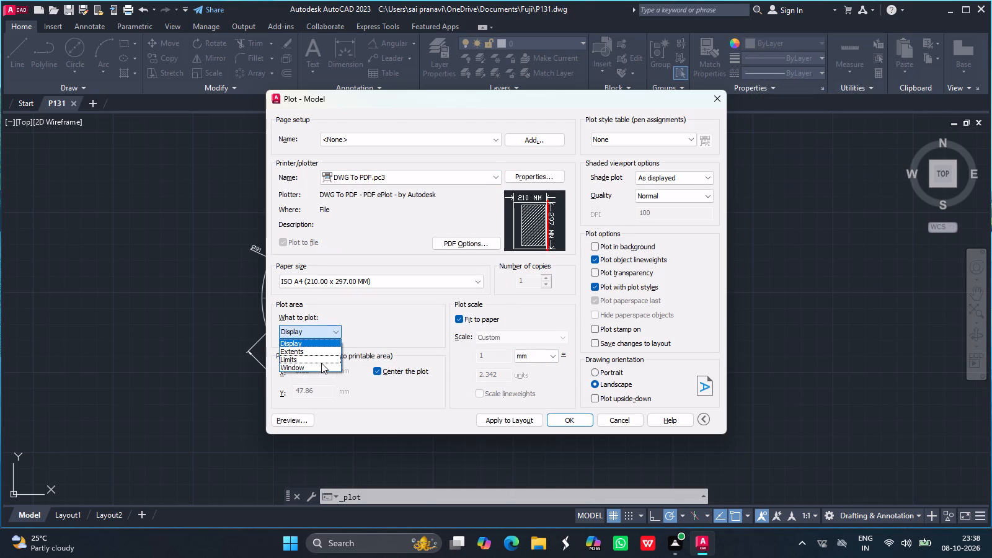
left_click_drag(321, 363, 322, 366)
left_click(322, 366)
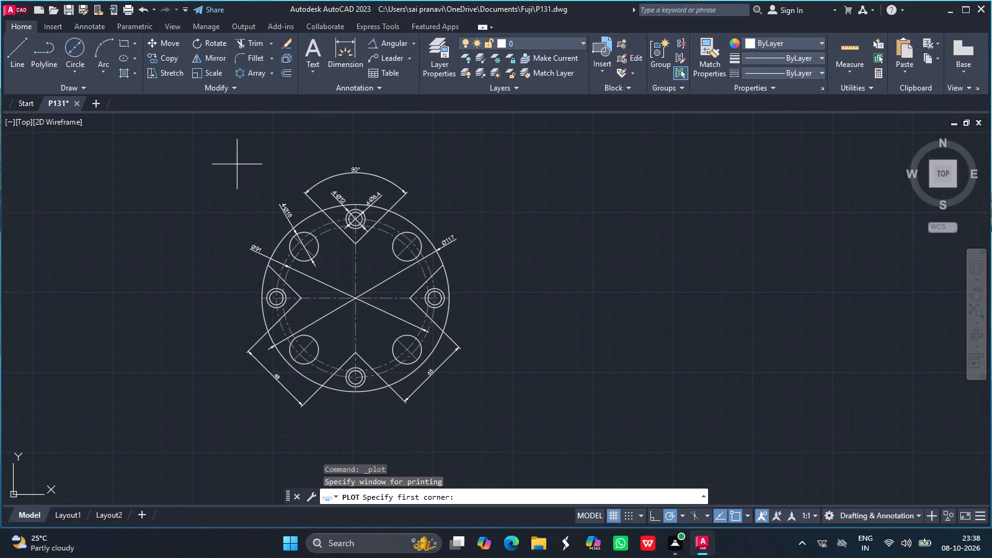
left_click(234, 156)
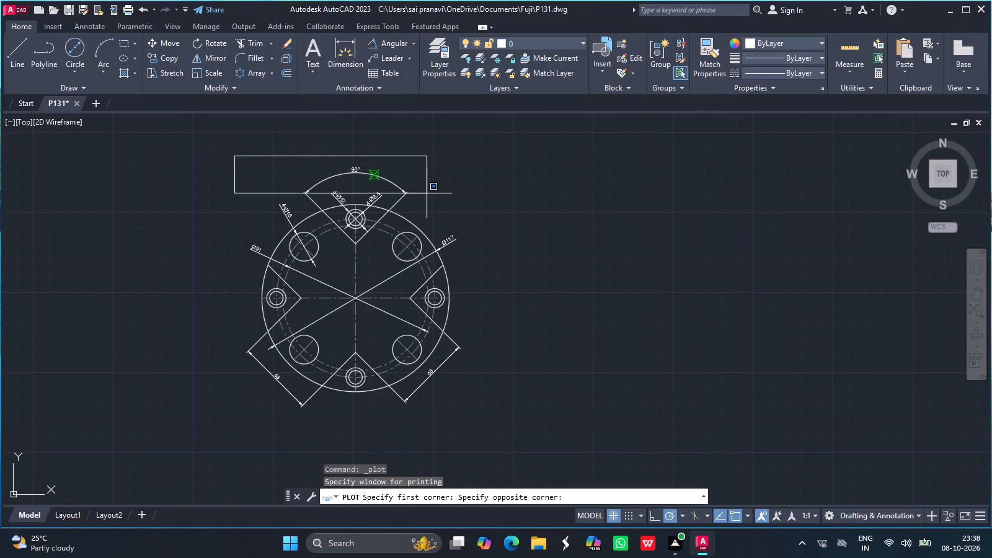
left_click(489, 423)
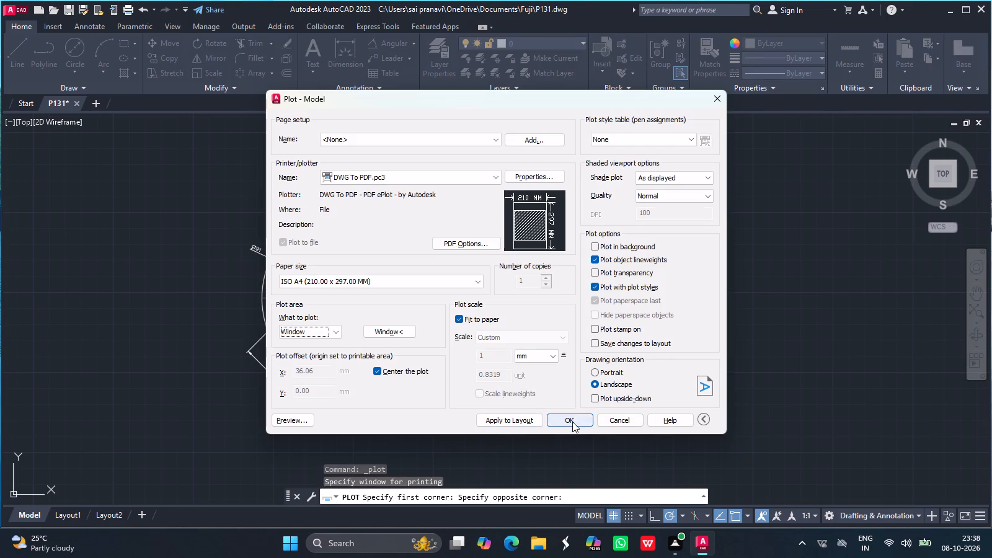
Plot the drawing to P131-Model.pdf in the Fuji folder.
left_click(572, 422)
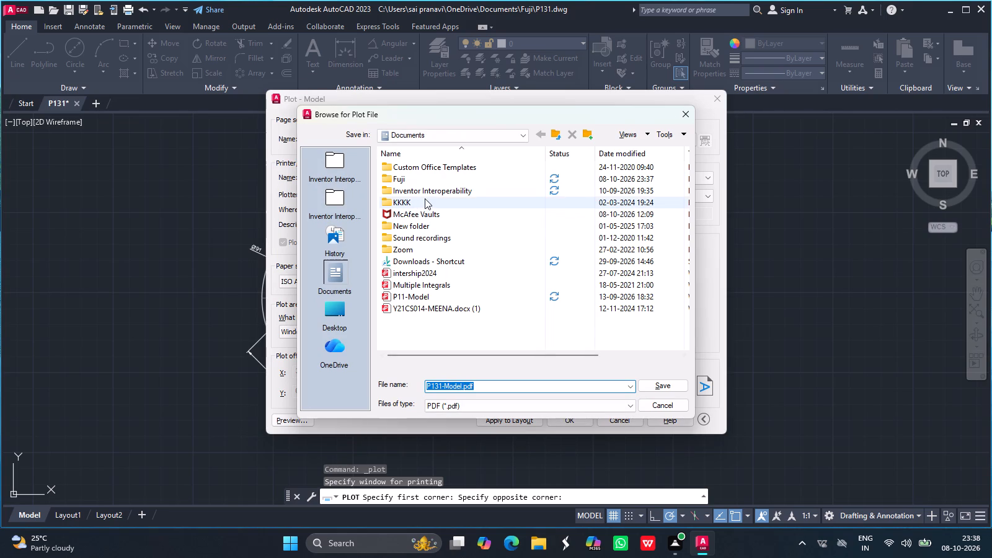
double_click(432, 179)
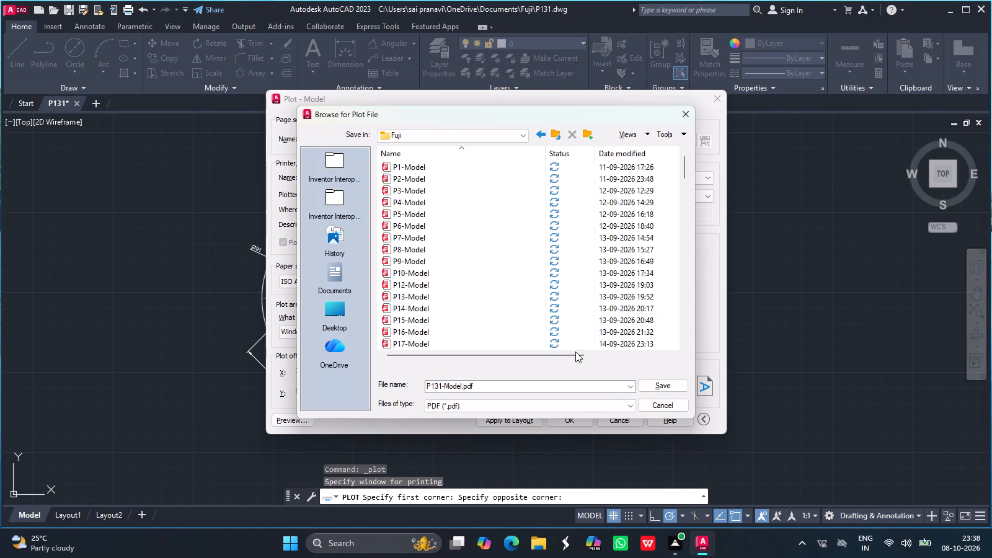
left_click(647, 385)
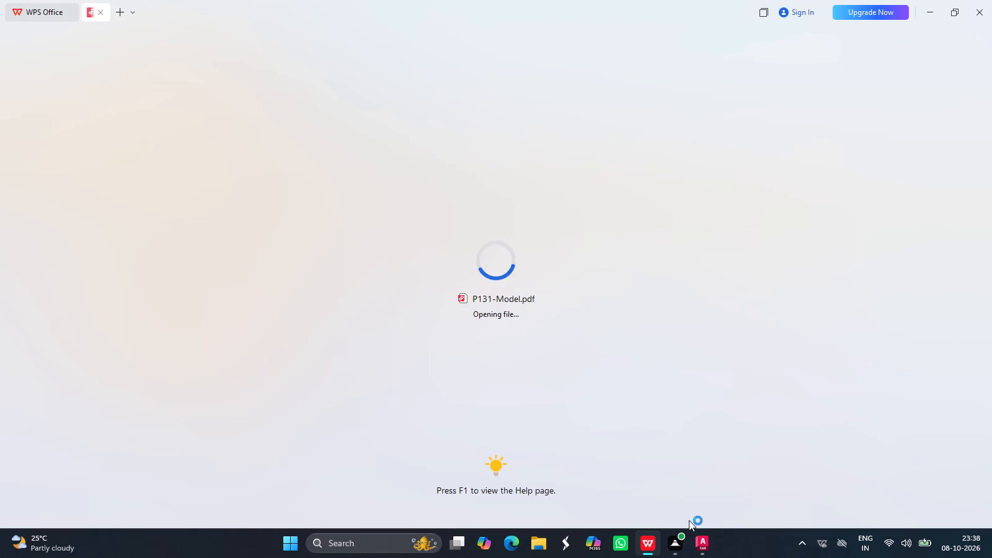
Switch back to AutoCAD from the opened PDF and run LOGFILEOFF to stop log file recording.
left_click(701, 481)
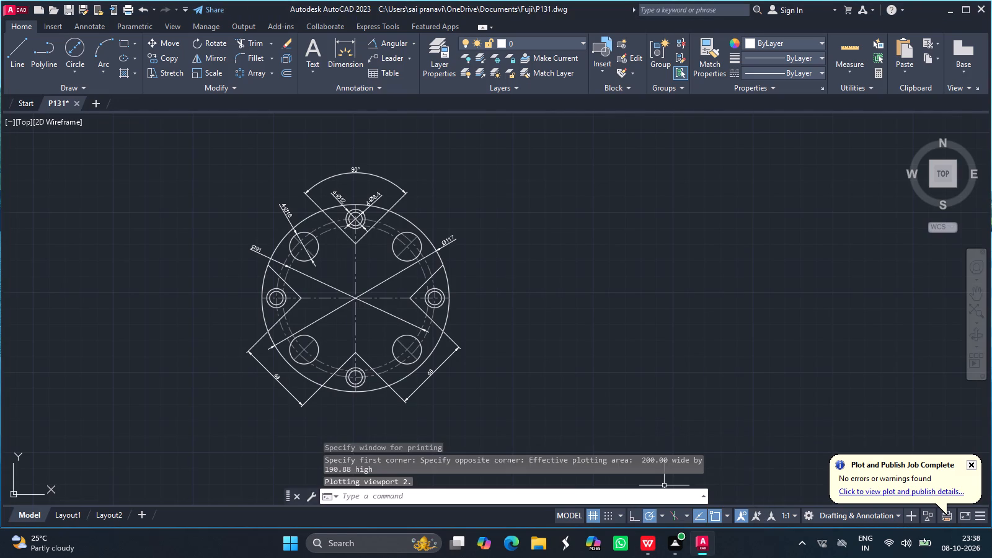
left_click(573, 500)
type("logf")
left_click(471, 464)
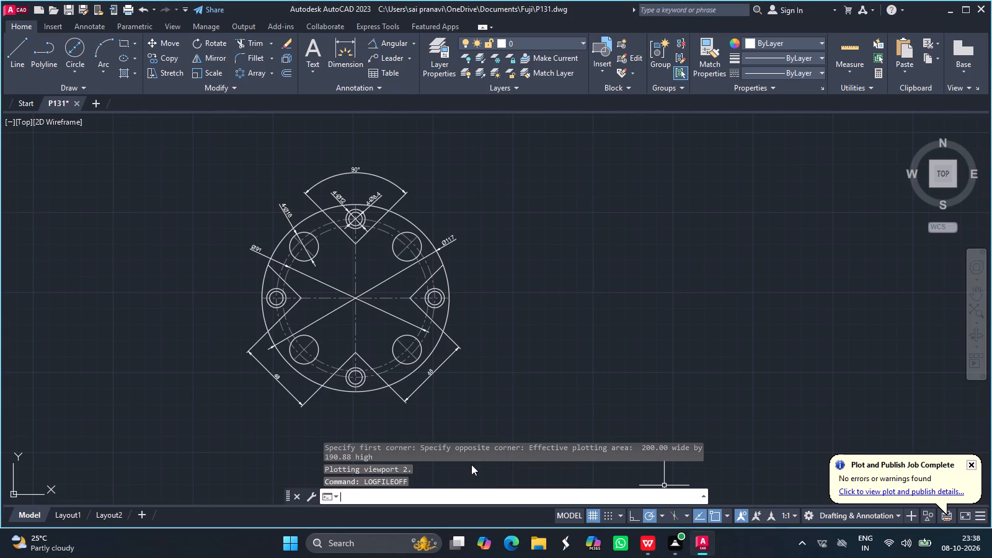